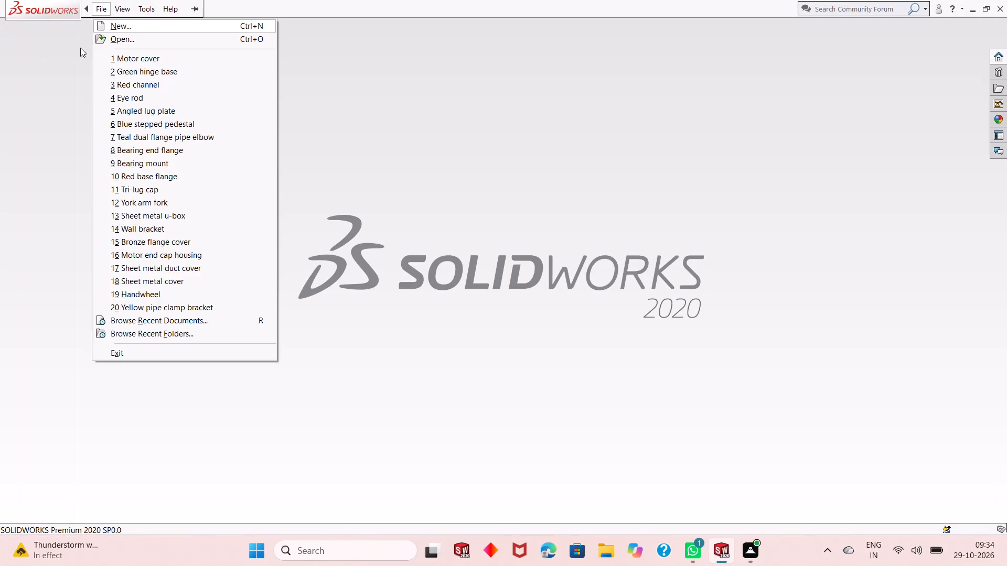
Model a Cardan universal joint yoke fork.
Create a new part document.
{"action": "left_click", "coordinate": [80, 48]}
{"action": "left_click", "coordinate": [127, 11]}
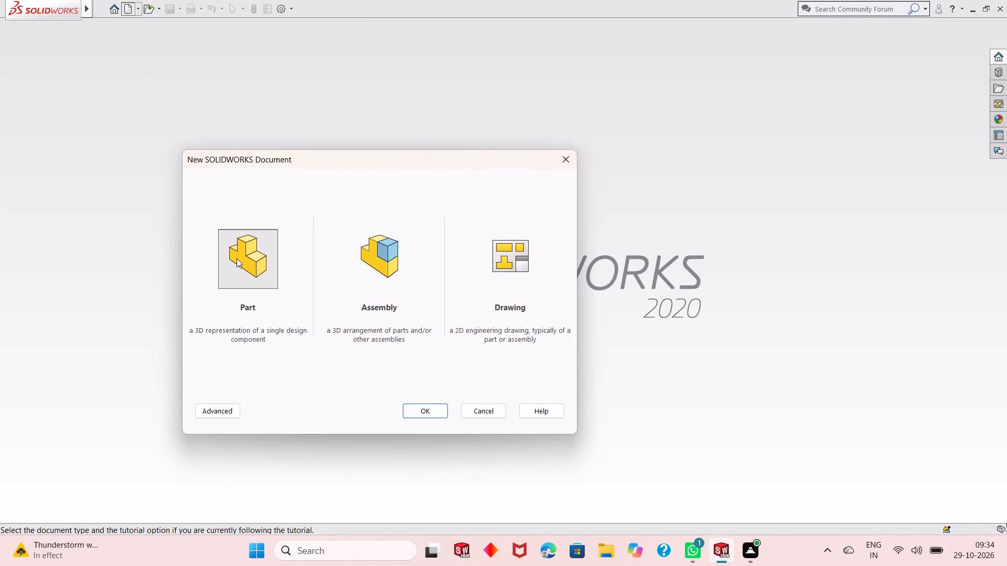
{"action": "double_click", "coordinate": [237, 258]}
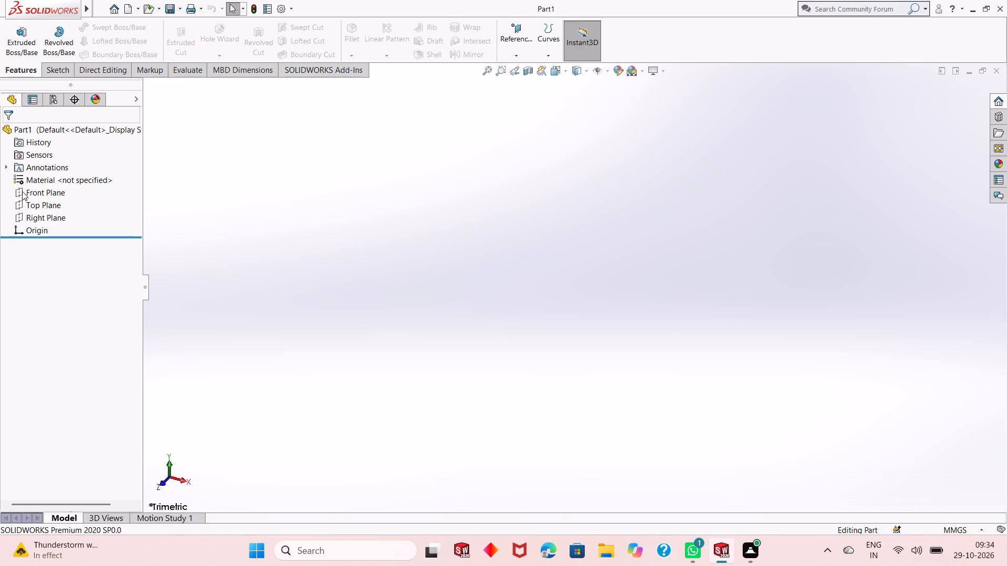
Start a sketch on the Right Plane and draw a circle of about 21 mm radius centred on the origin.
{"action": "left_click", "coordinate": [48, 216]}
{"action": "left_click", "coordinate": [56, 202]}
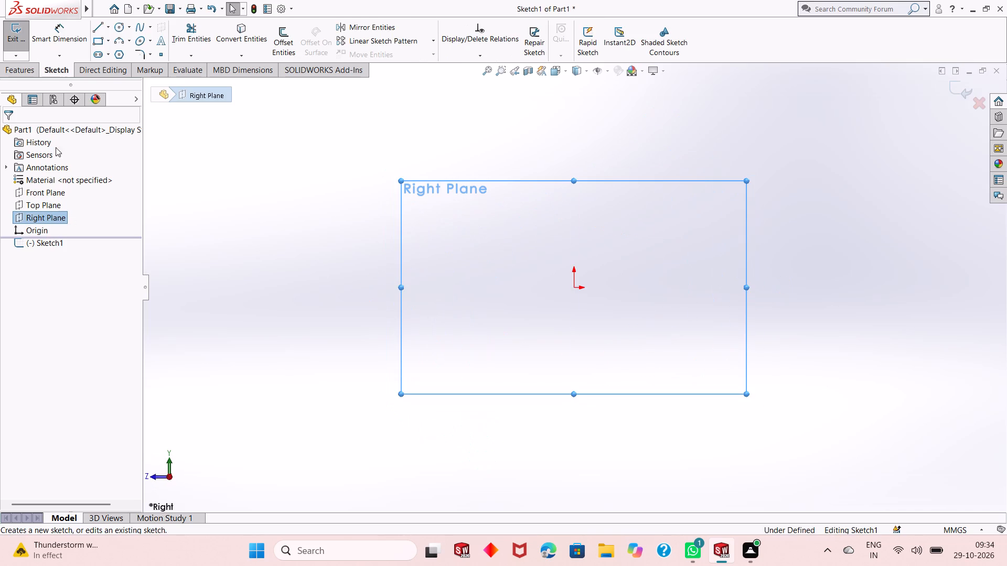
{"action": "left_click", "coordinate": [125, 26]}
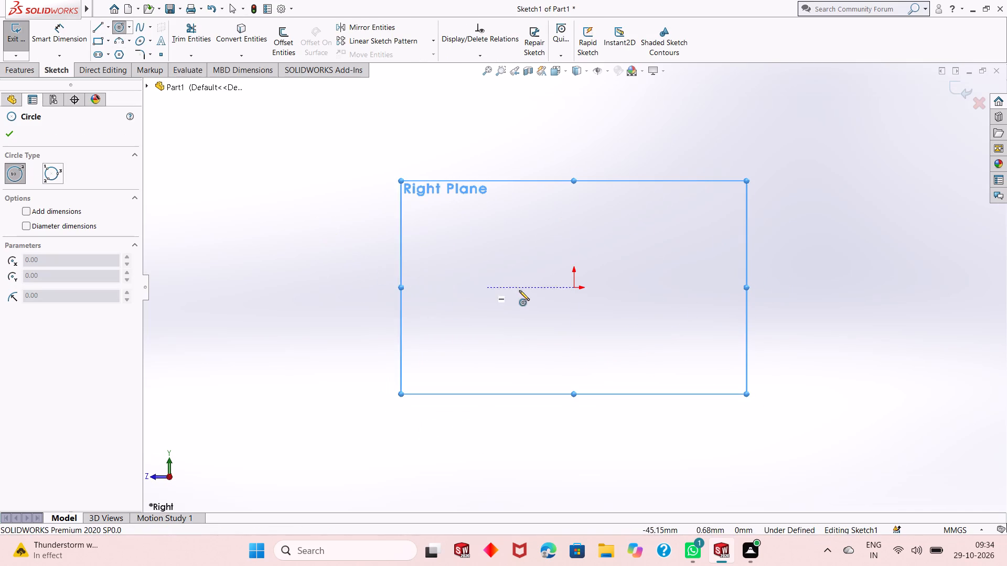
{"action": "left_click", "coordinate": [573, 287]}
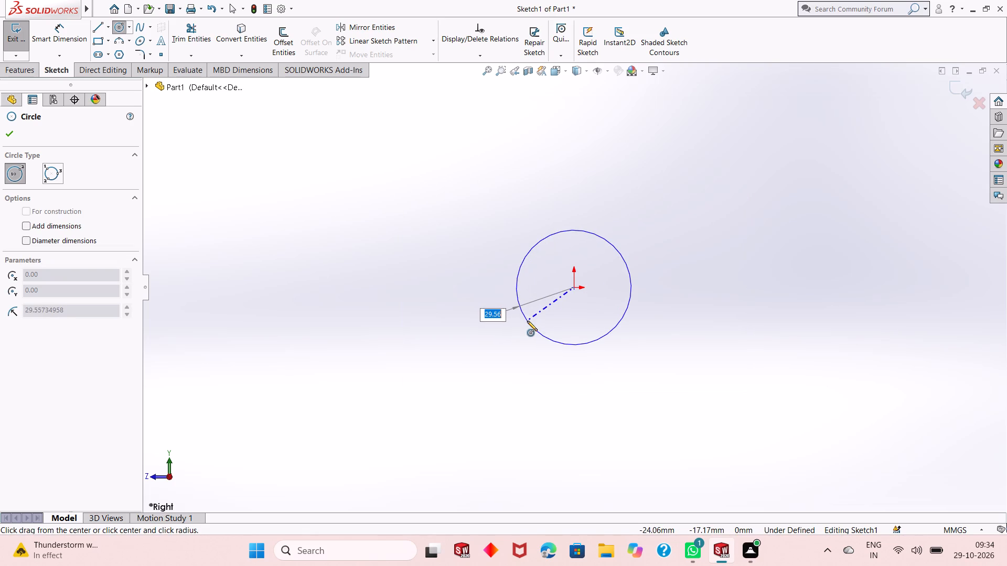
{"action": "left_click", "coordinate": [541, 313]}
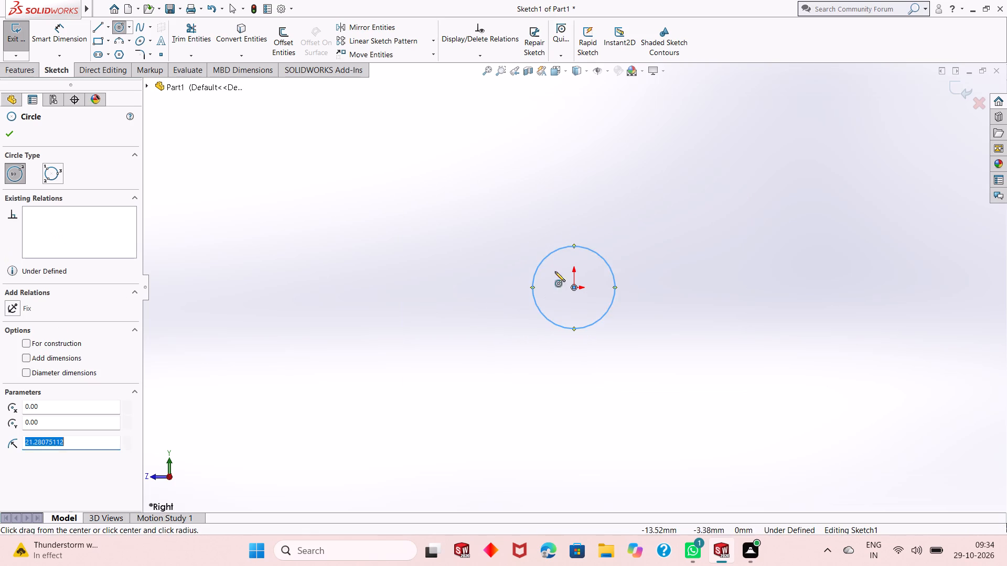
{"action": "right_click", "coordinate": [593, 208]}
{"action": "left_click", "coordinate": [604, 214]}
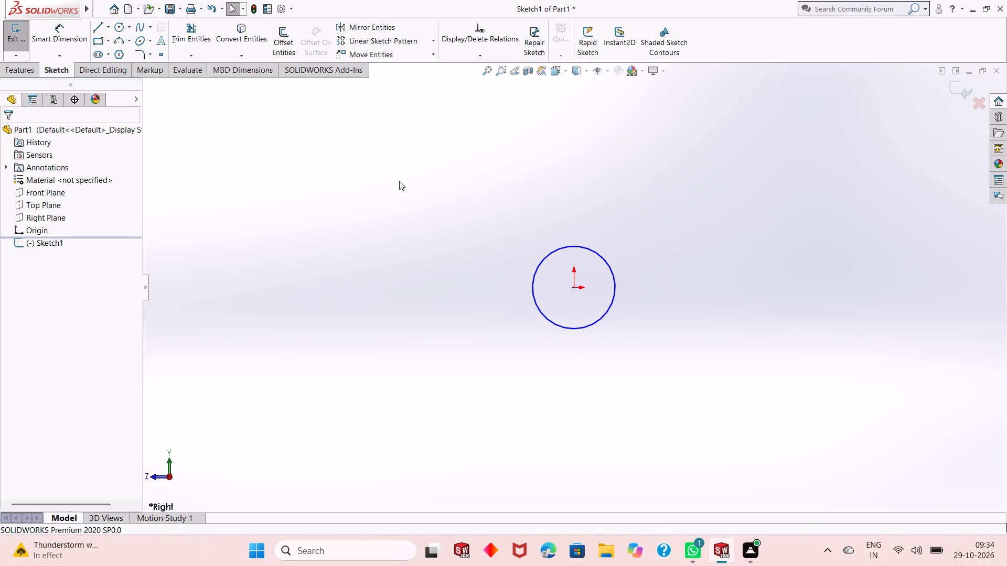
Dimension the circle's diameter and set it to 80 mm.
{"action": "left_click", "coordinate": [48, 38]}
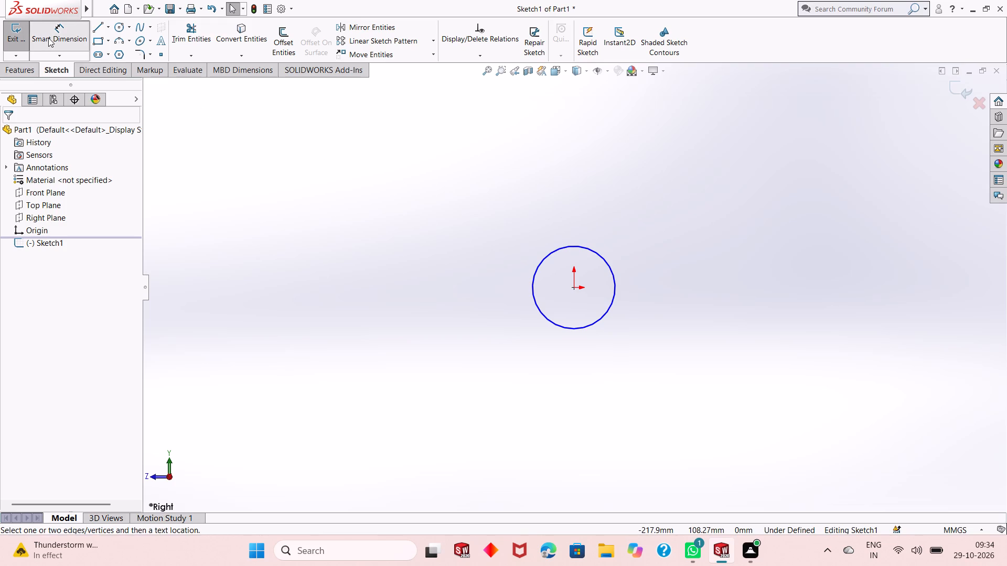
{"action": "left_click", "coordinate": [546, 317]}
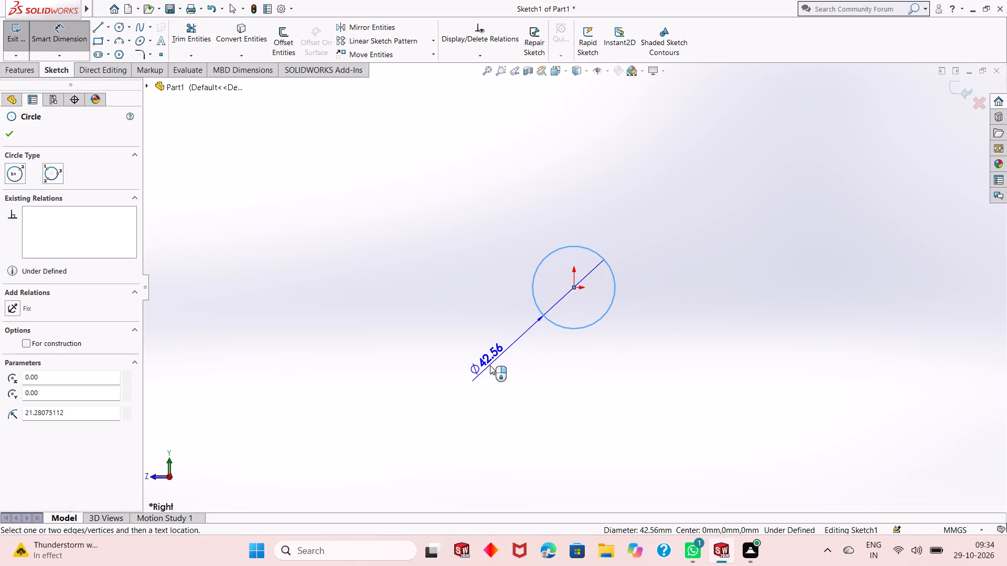
{"action": "left_click", "coordinate": [478, 374]}
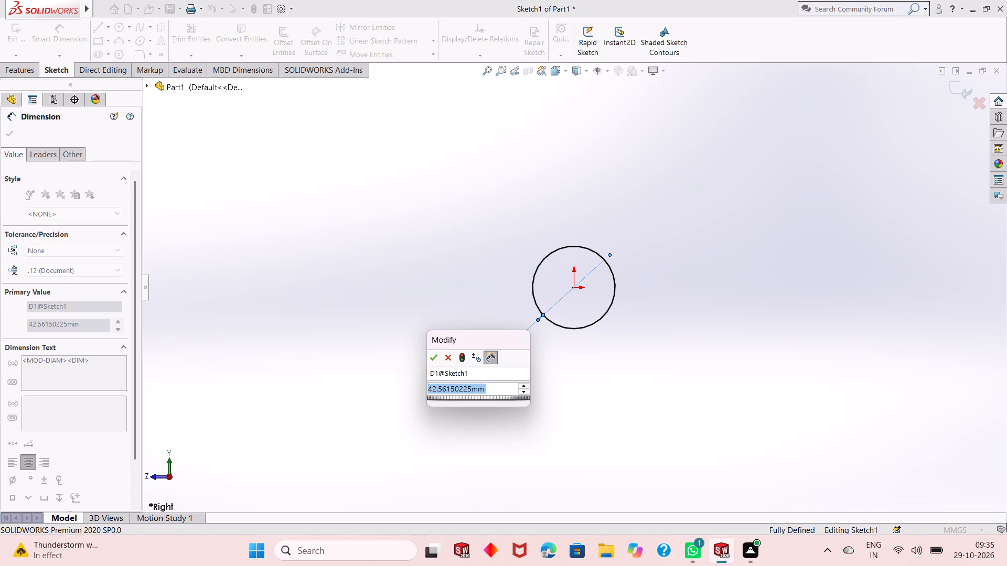
{"action": "type", "text": "80"}
{"action": "key", "text": "Return"}
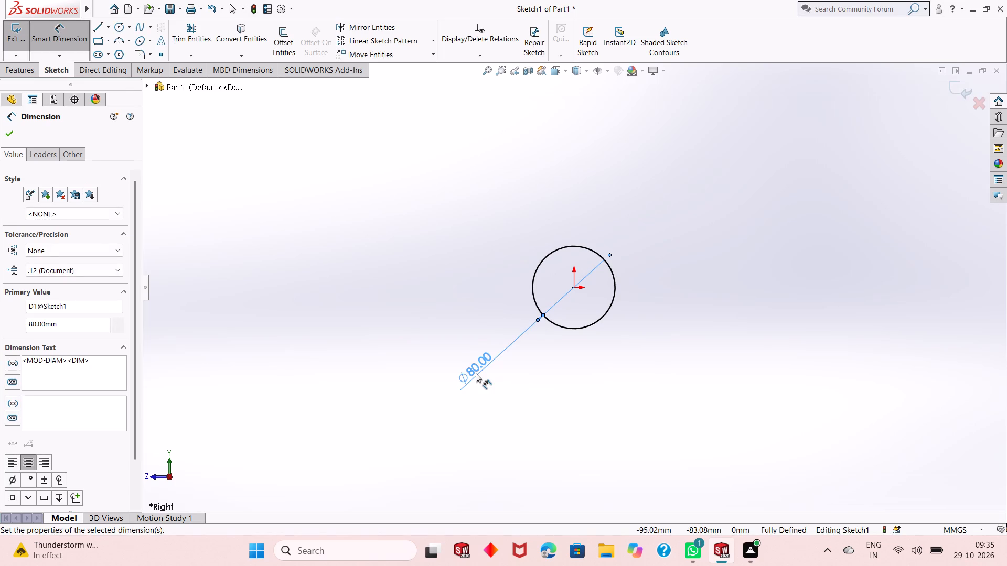
{"action": "right_click", "coordinate": [451, 307]}
{"action": "left_click", "coordinate": [469, 338]}
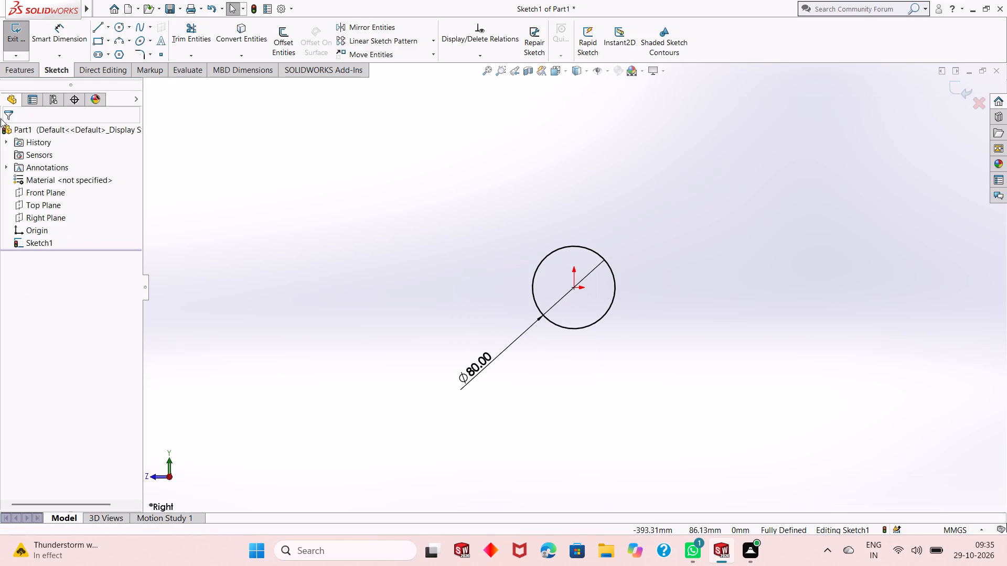
Extrude the circle as a solid boss with a blind depth of 45 mm.
{"action": "left_click", "coordinate": [24, 69]}
{"action": "left_click", "coordinate": [24, 52]}
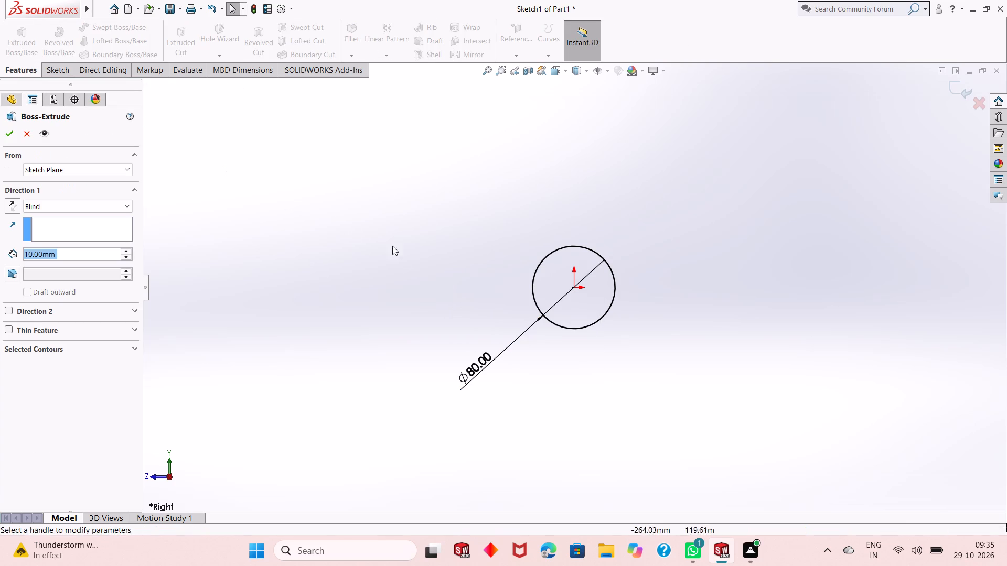
{"action": "middle_click_drag", "start_coordinate": [507, 306], "coordinate": [530, 353]}
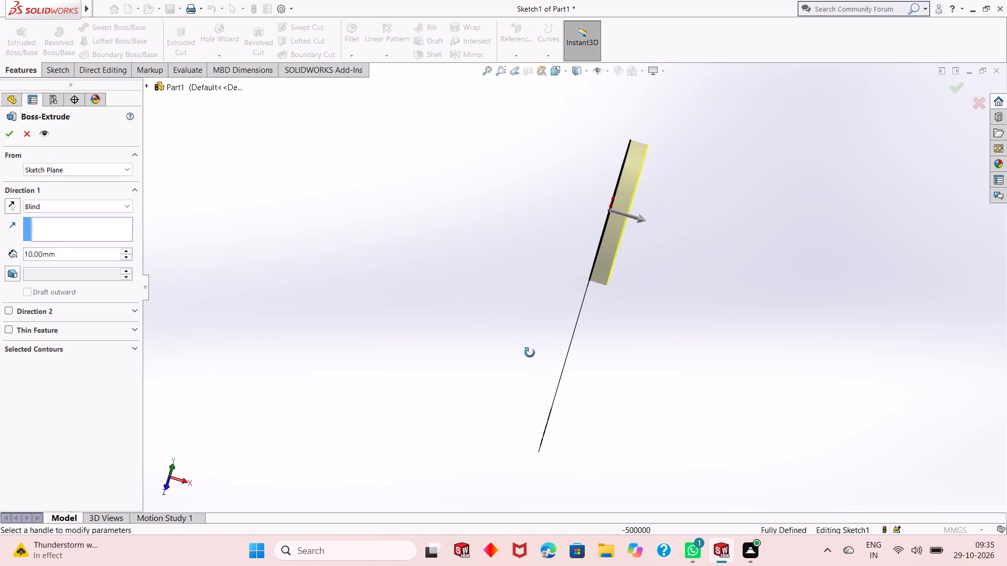
{"action": "middle_click_drag", "start_coordinate": [530, 353], "coordinate": [699, 189]}
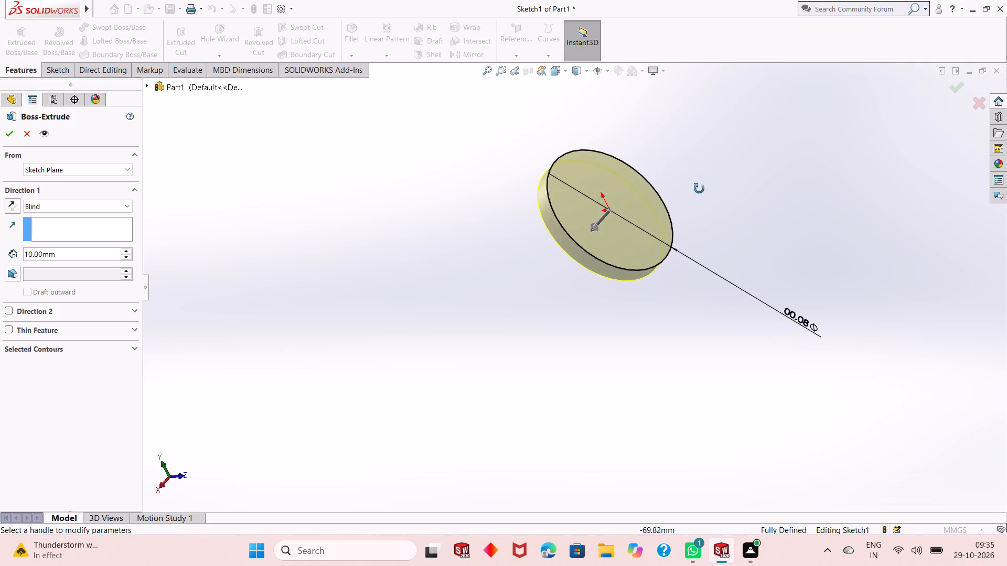
{"action": "middle_click_drag", "start_coordinate": [699, 189], "coordinate": [758, 153]}
{"action": "middle_click_drag", "start_coordinate": [628, 264], "coordinate": [853, 210]}
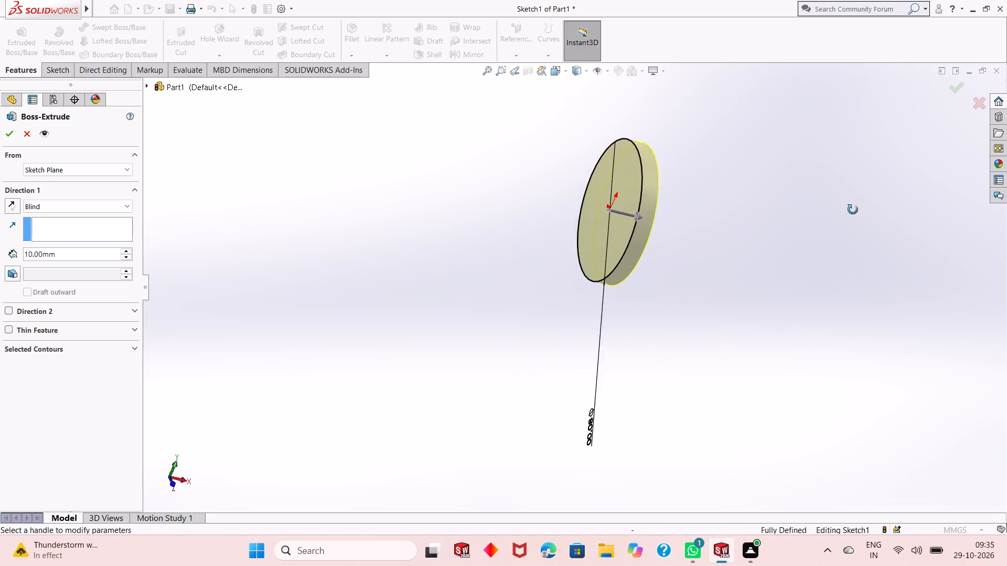
{"action": "middle_click_drag", "start_coordinate": [853, 210], "coordinate": [863, 330]}
{"action": "scroll", "coordinate": [864, 329], "scroll_direction": "up", "scroll_amount": 1}
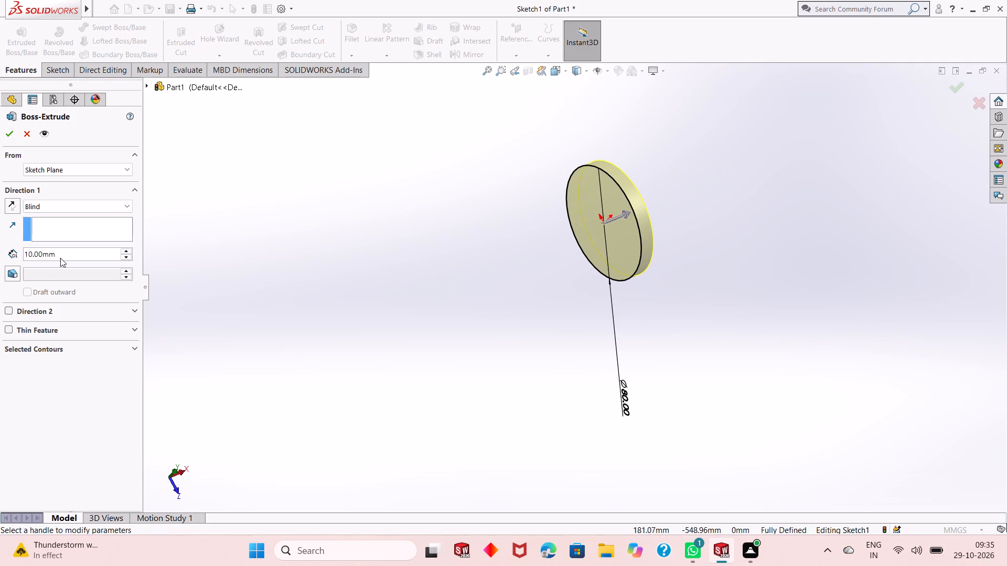
{"action": "double_click", "coordinate": [62, 257]}
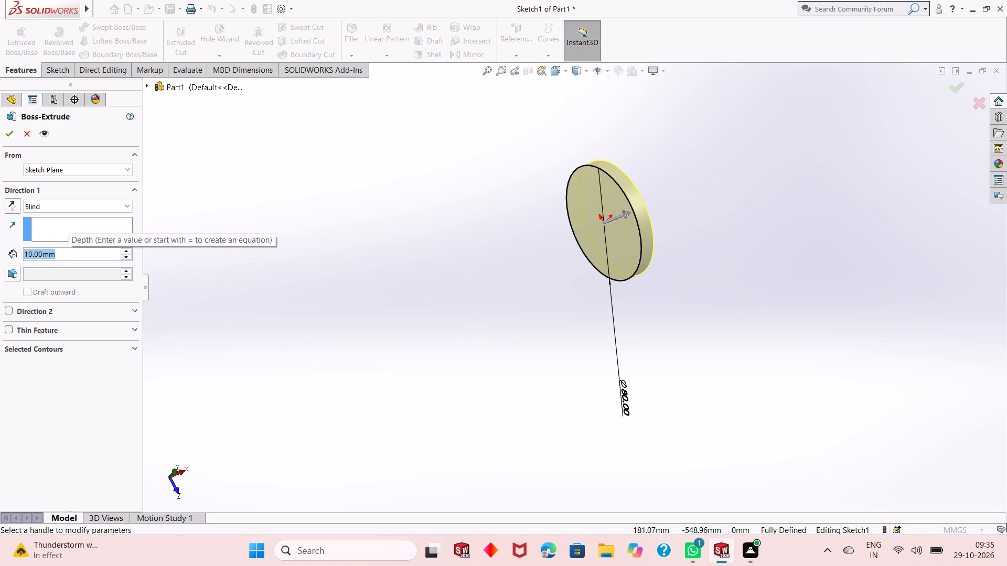
{"action": "type", "text": "45"}
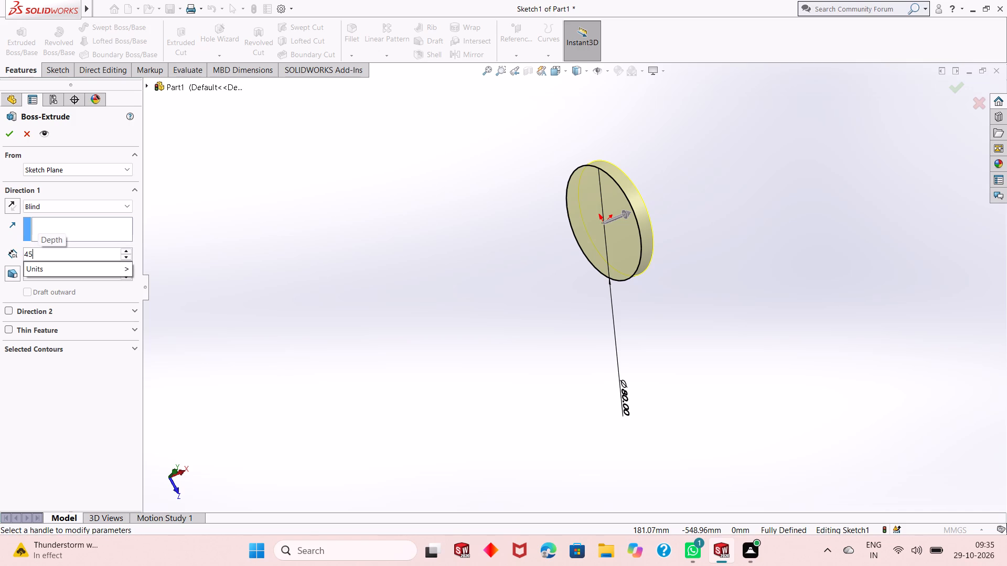
{"action": "key", "text": "Return"}
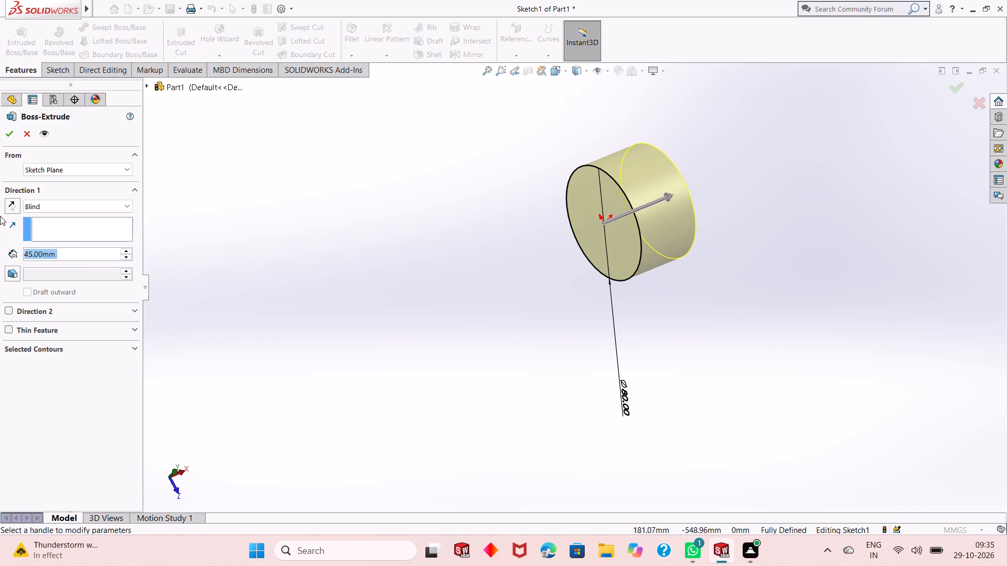
{"action": "left_click", "coordinate": [9, 130]}
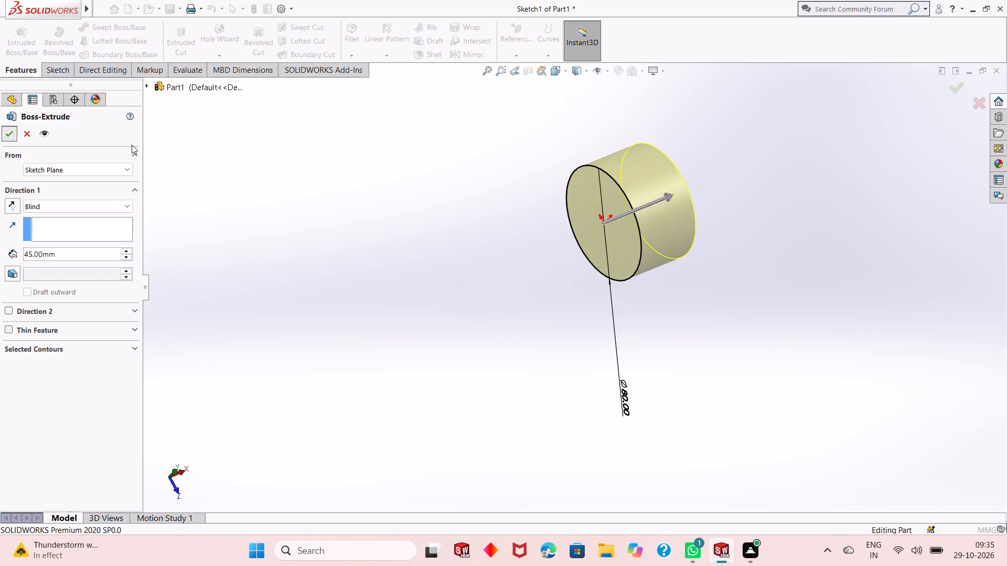
Create a reference plane offset 160 mm from the Right Plane, on the side of the extruded cylinder.
{"action": "scroll", "coordinate": [742, 349], "scroll_direction": "up", "scroll_amount": 2}
{"action": "middle_click_drag", "start_coordinate": [661, 352], "coordinate": [653, 295]}
{"action": "left_click", "coordinate": [653, 293]}
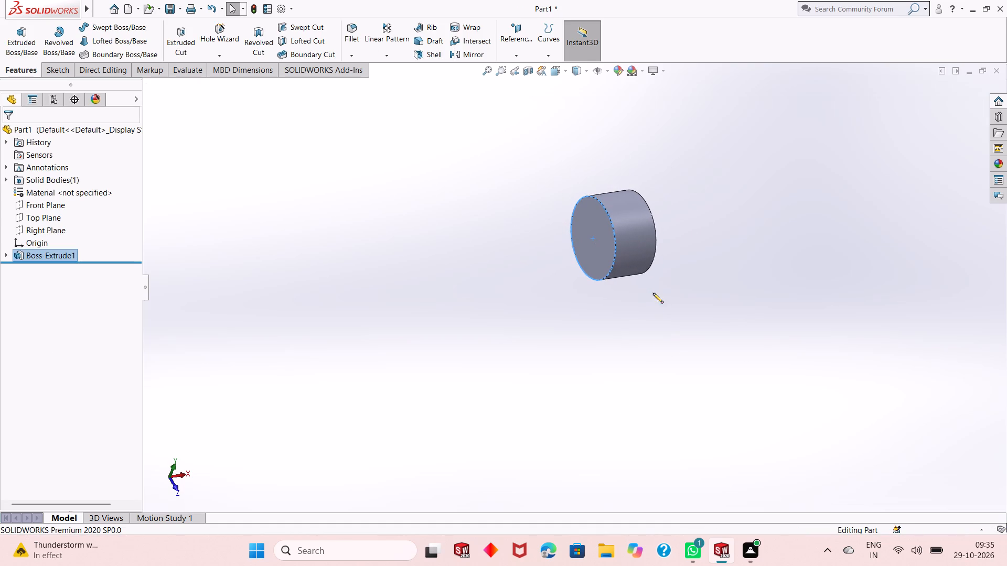
{"action": "middle_click_drag", "start_coordinate": [675, 293], "coordinate": [636, 297]}
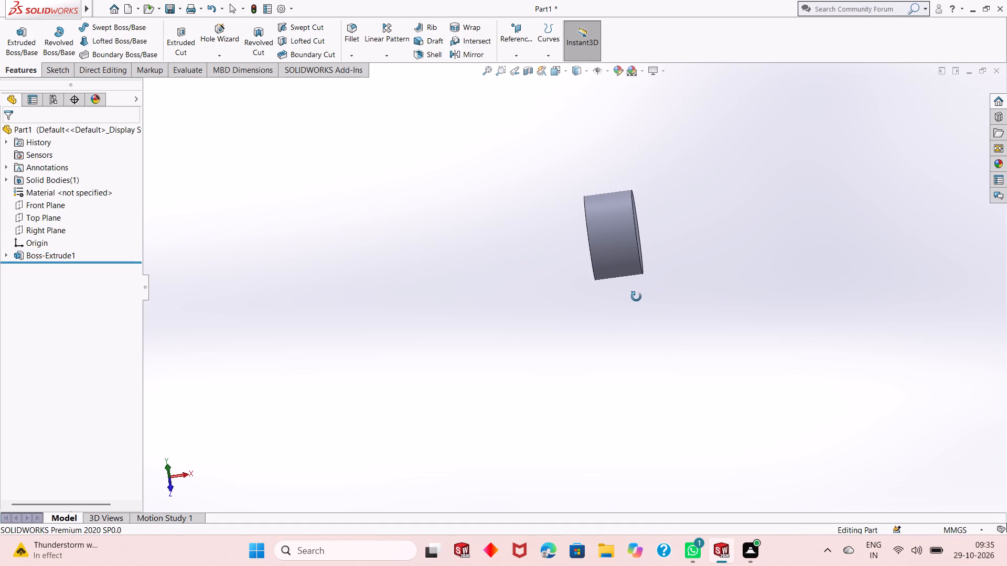
{"action": "middle_click_drag", "start_coordinate": [636, 297], "coordinate": [642, 287]}
{"action": "scroll", "coordinate": [642, 279], "scroll_direction": "up", "scroll_amount": 2}
{"action": "scroll", "coordinate": [629, 210], "scroll_direction": "down", "scroll_amount": 3}
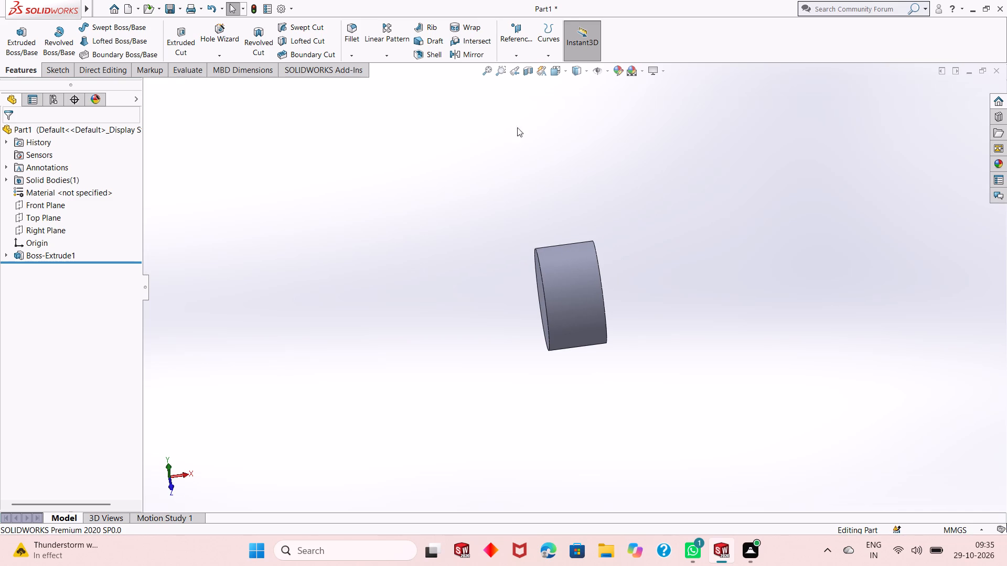
{"action": "left_click", "coordinate": [50, 224]}
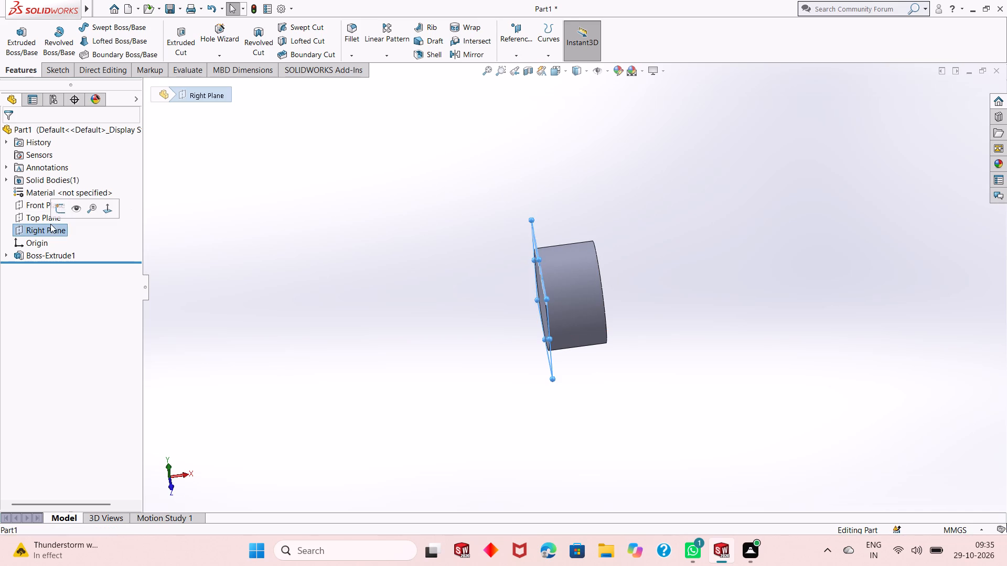
{"action": "left_click", "coordinate": [520, 34]}
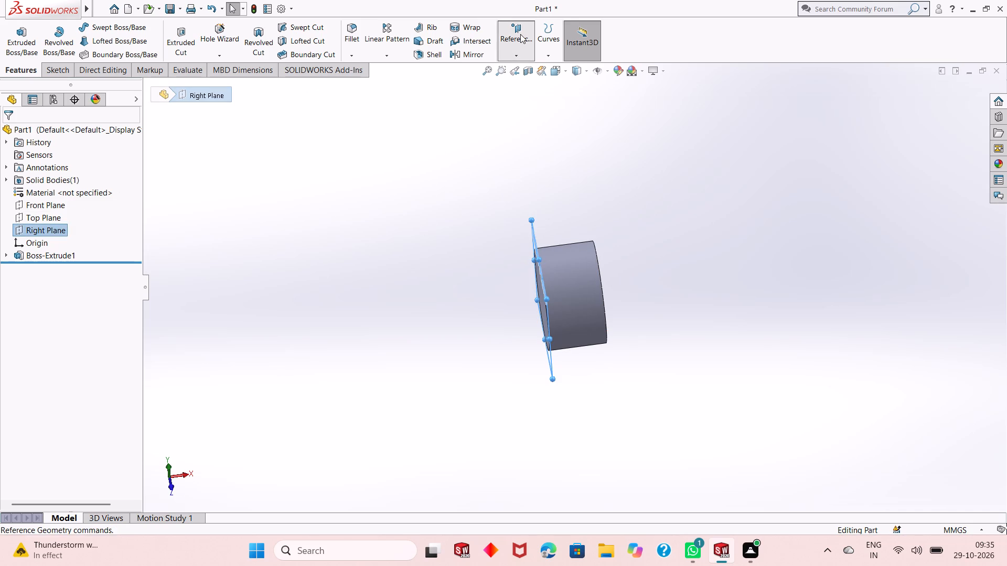
{"action": "left_click", "coordinate": [526, 65]}
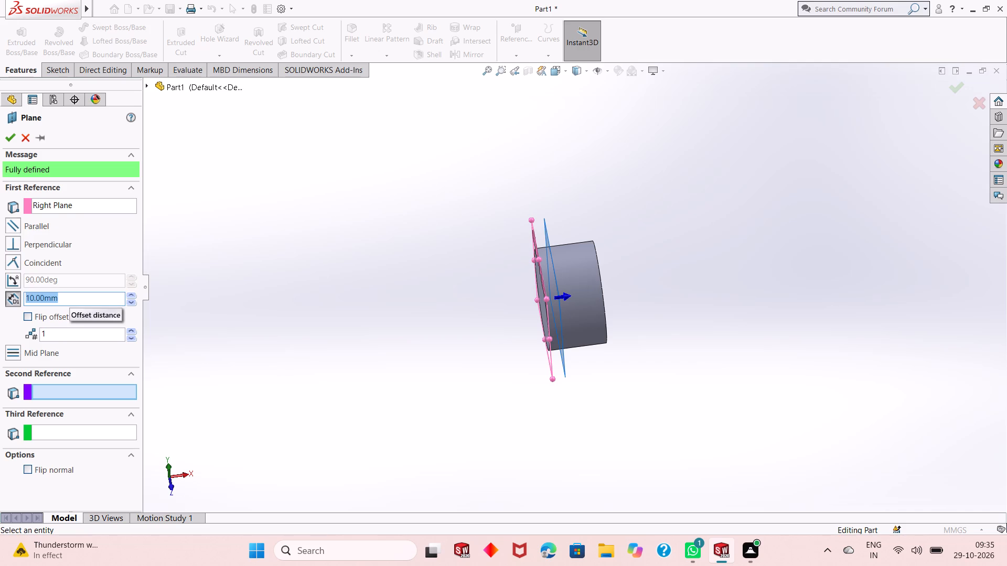
{"action": "type", "text": "160"}
{"action": "key", "text": "Return"}
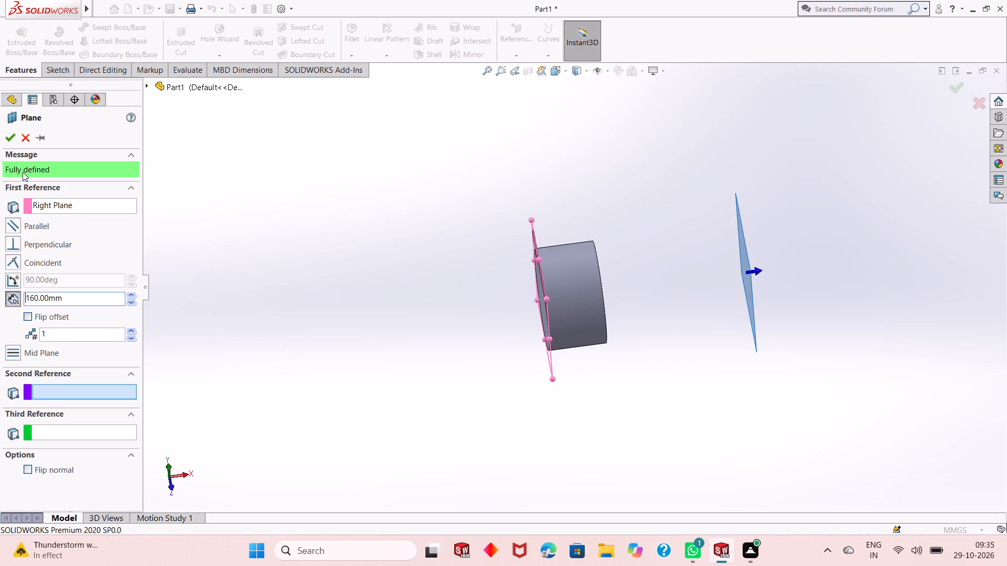
{"action": "left_click", "coordinate": [4, 138]}
Start a sketch on the new offset plane and view it face-on.
{"action": "middle_click_drag", "start_coordinate": [398, 368], "coordinate": [336, 300]}
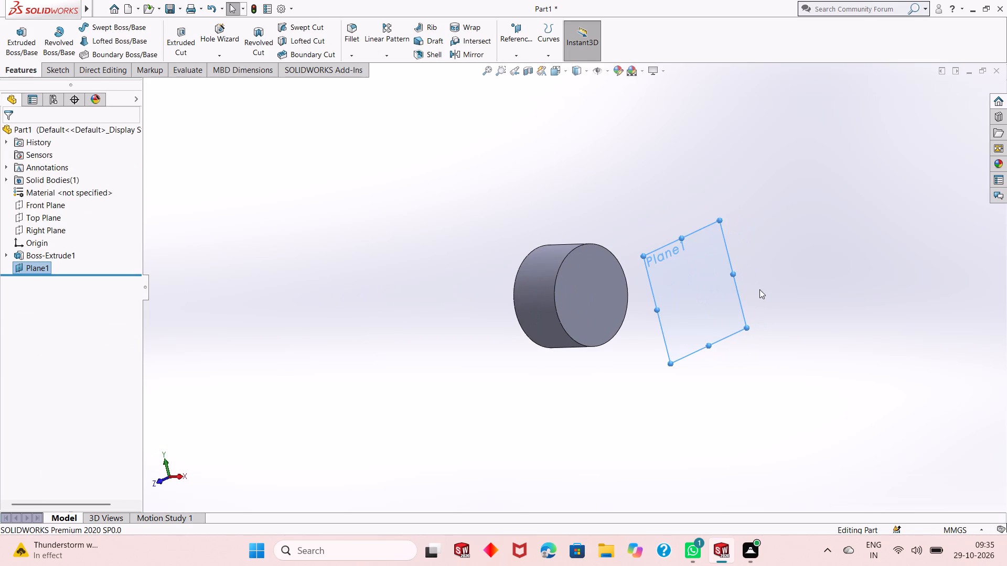
{"action": "left_click", "coordinate": [716, 270]}
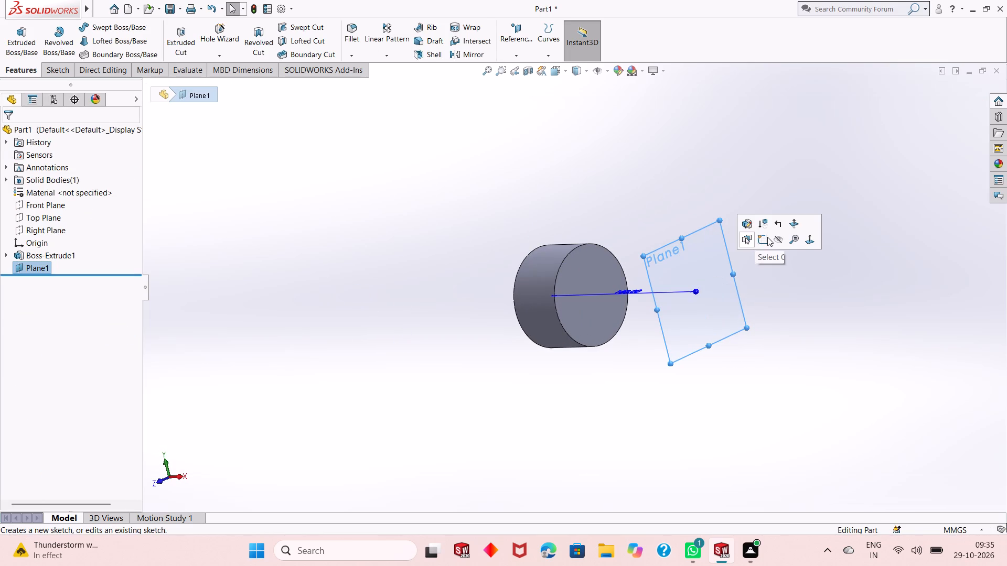
{"action": "left_click", "coordinate": [766, 237]}
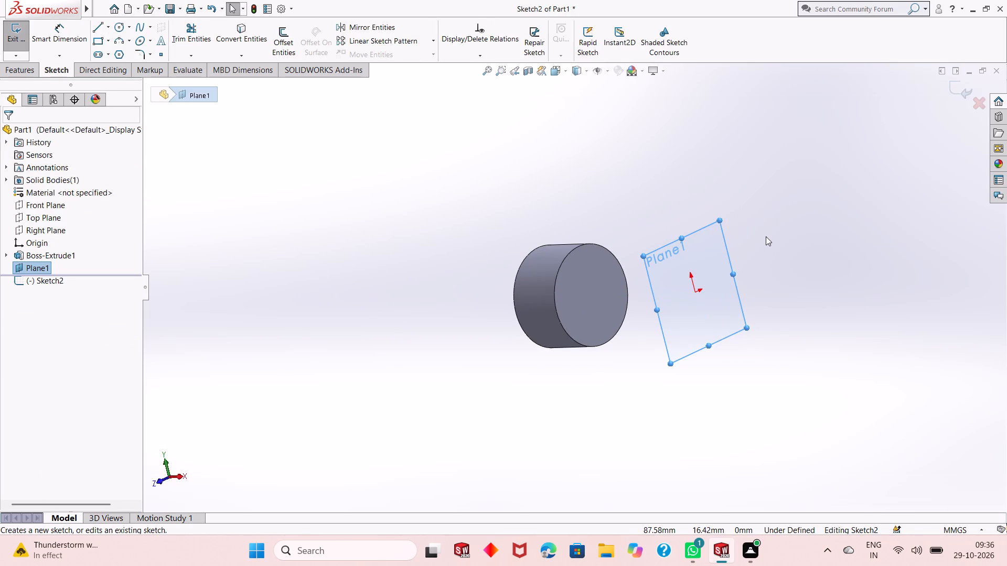
{"action": "key", "text": "ctrl+8"}
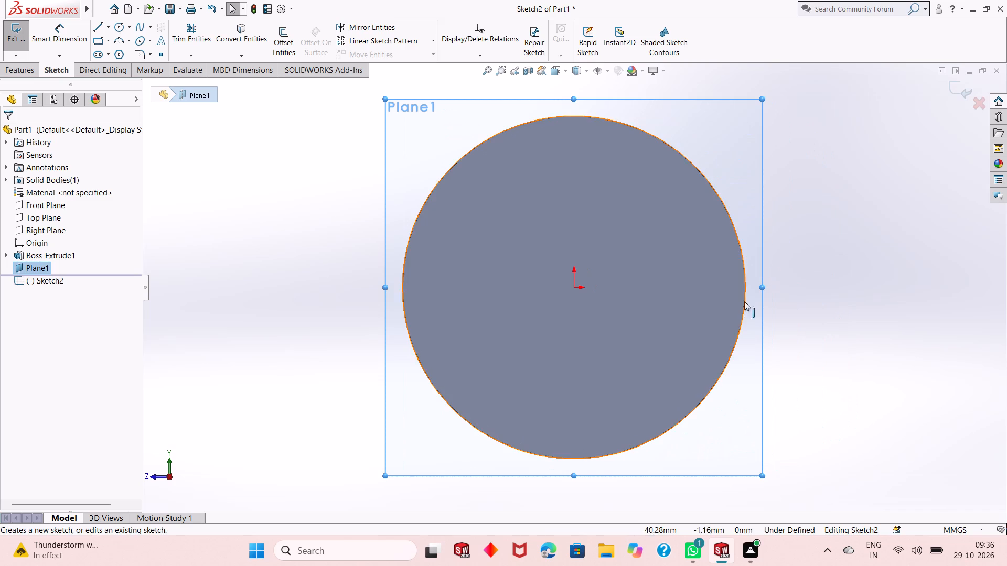
{"action": "scroll", "coordinate": [656, 343], "scroll_direction": "up", "scroll_amount": 1}
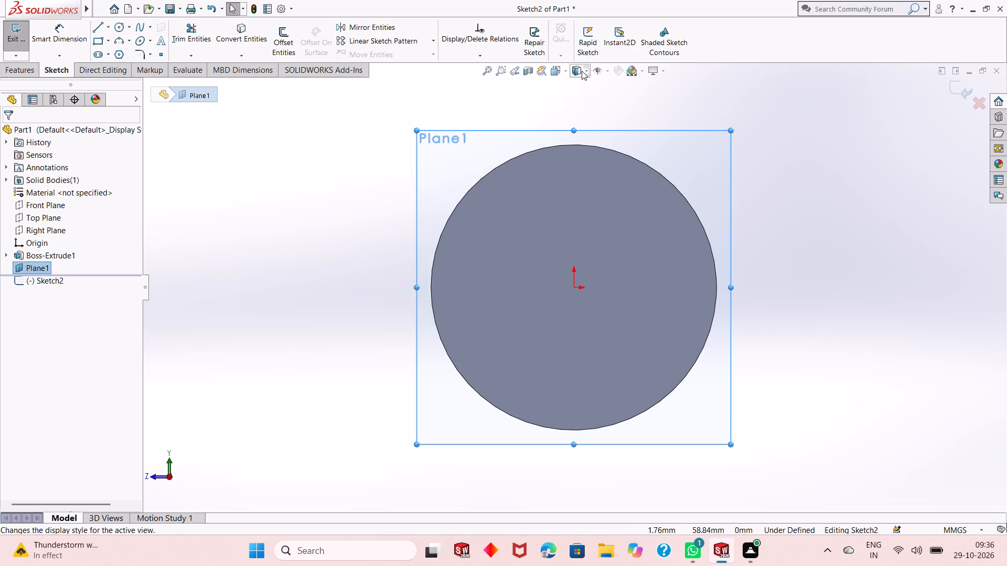
Switch the model's display style to unshaded, showing only its edges.
{"action": "left_click", "coordinate": [583, 70]}
{"action": "left_click", "coordinate": [578, 126]}
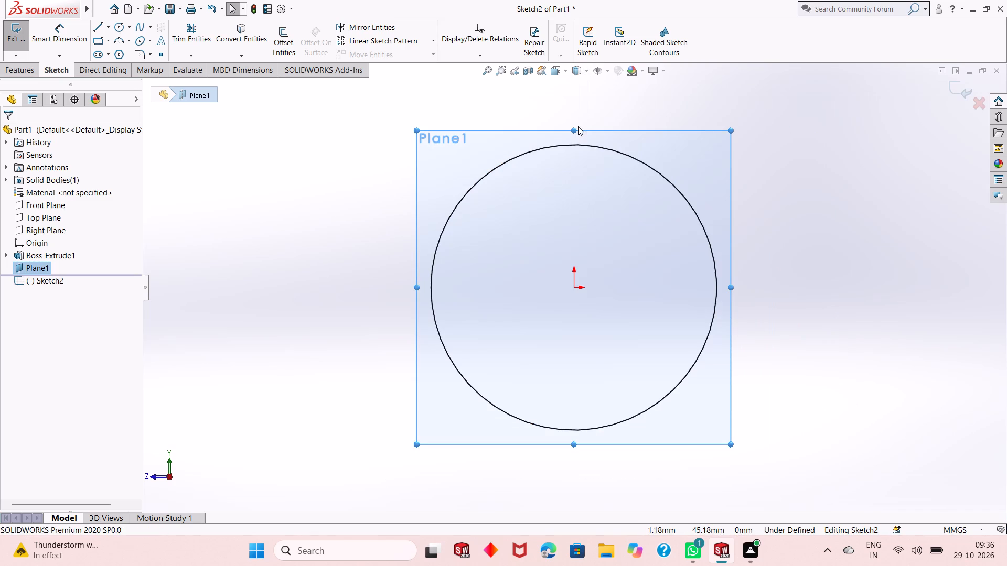
Convert the outline of the cylinder's circular end face into the sketch on the offset plane.
{"action": "left_click", "coordinate": [247, 43]}
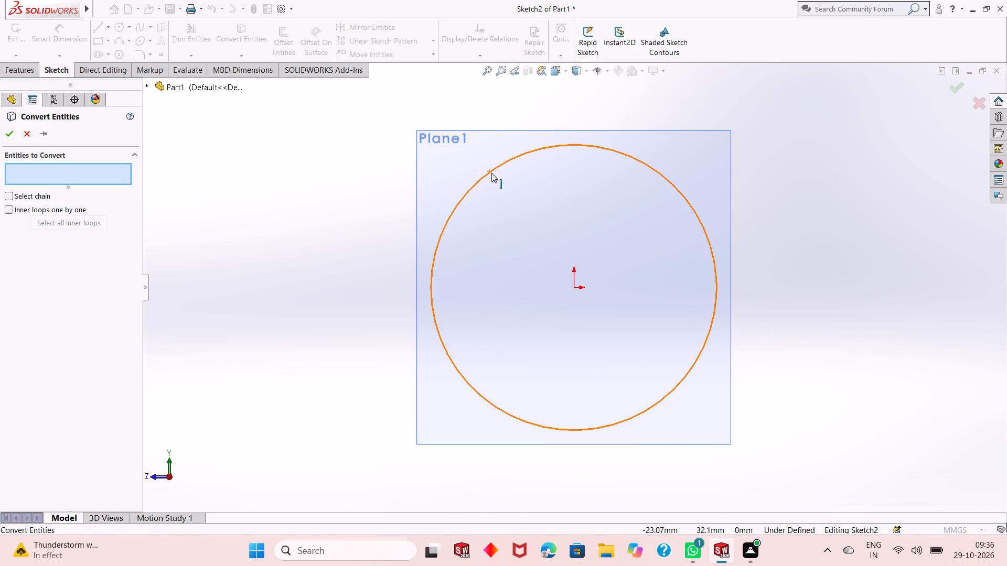
{"action": "left_click", "coordinate": [492, 173]}
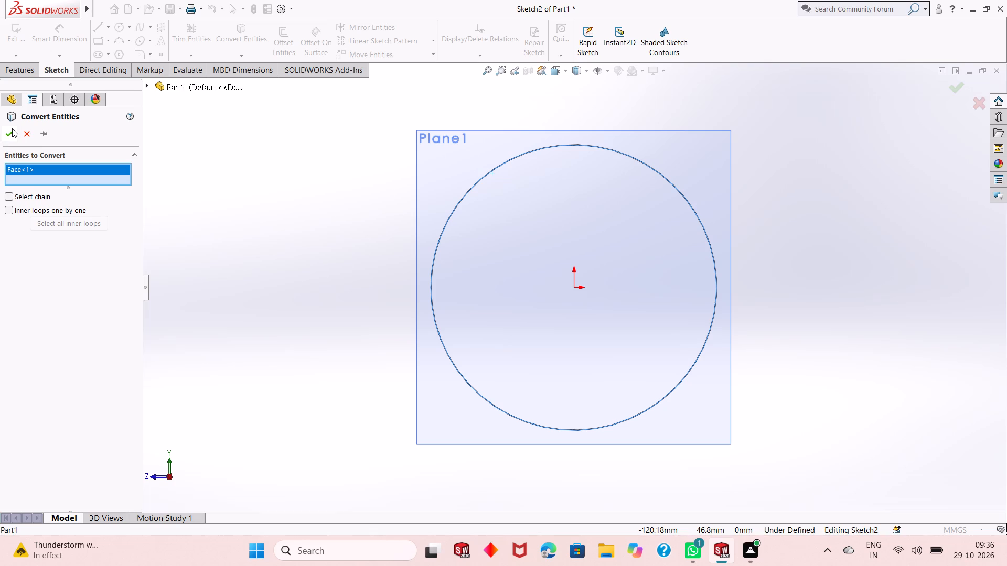
{"action": "left_click", "coordinate": [12, 128]}
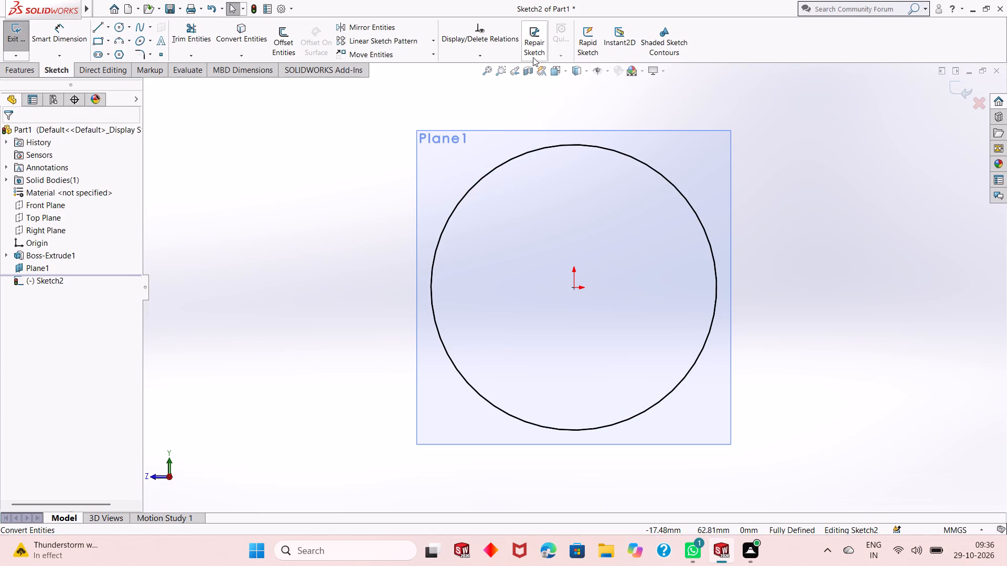
Switch the model's display style back to shaded with edges.
{"action": "left_click", "coordinate": [585, 74]}
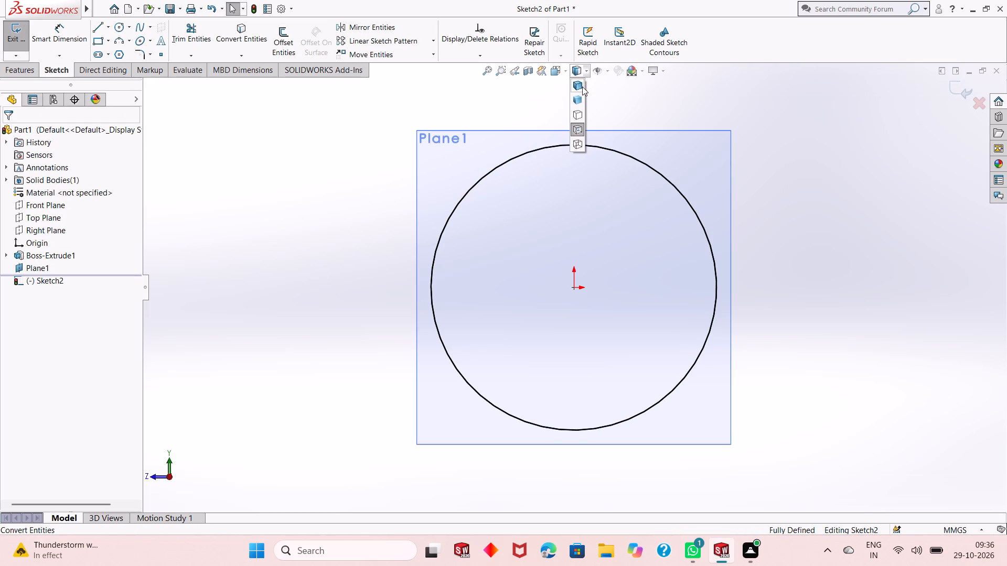
{"action": "left_click", "coordinate": [581, 90]}
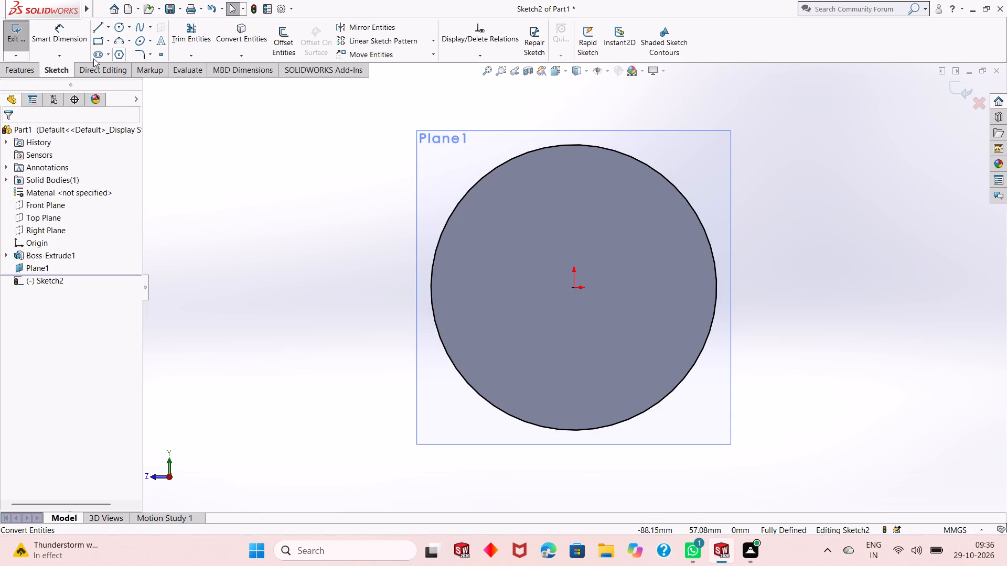
Extrude the converted circle as a blind 45 mm boss, with the direction reversed toward the first cylinder.
{"action": "middle_click_drag", "start_coordinate": [323, 158], "coordinate": [336, 171]}
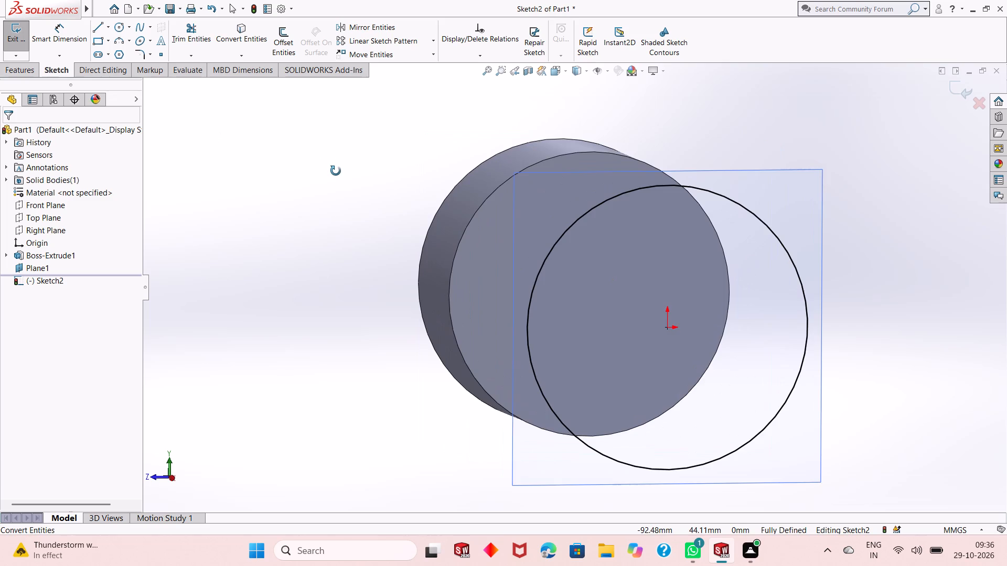
{"action": "middle_click_drag", "start_coordinate": [336, 171], "coordinate": [344, 192]}
{"action": "scroll", "coordinate": [589, 204], "scroll_direction": "up", "scroll_amount": 3}
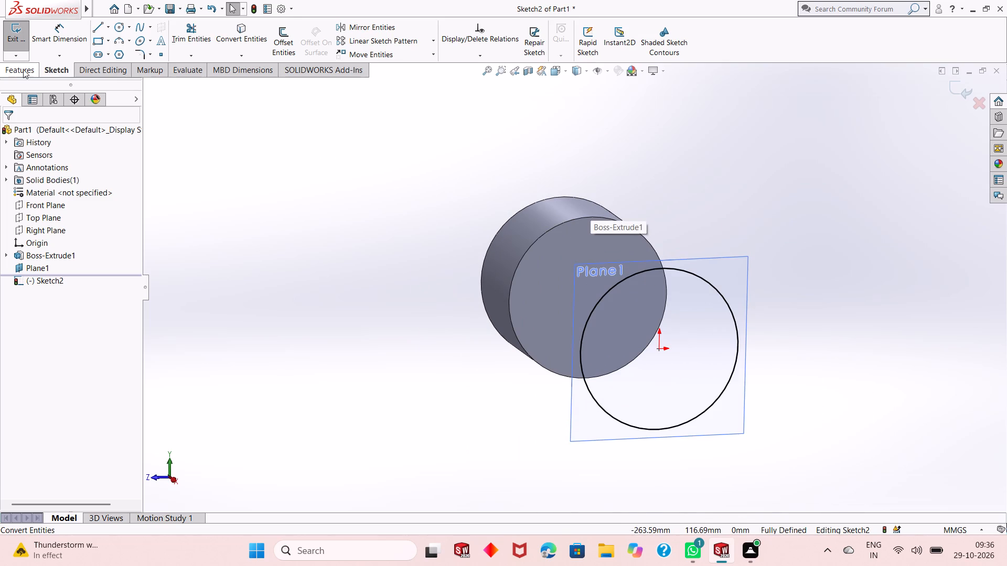
{"action": "left_click", "coordinate": [23, 69]}
{"action": "left_click", "coordinate": [28, 52]}
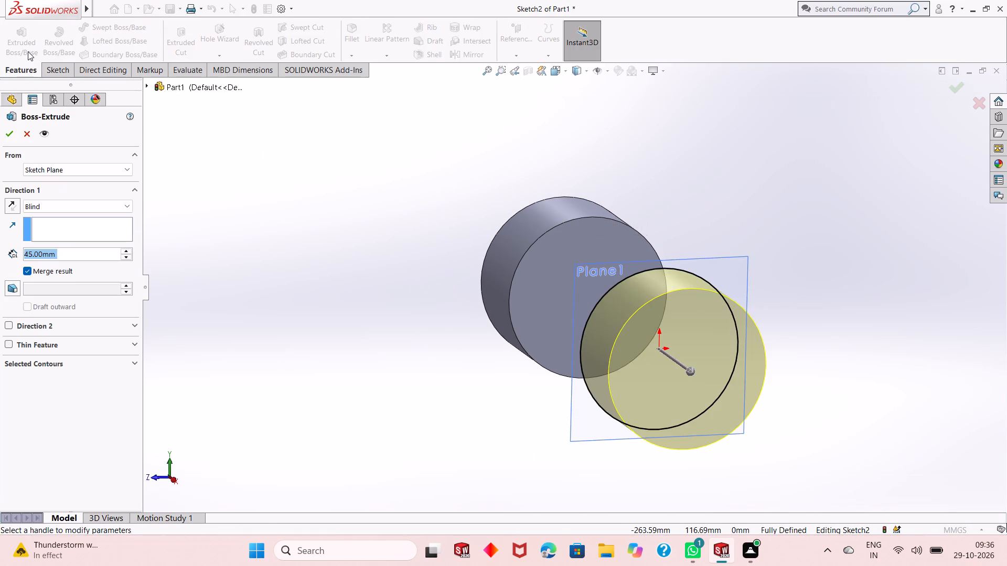
{"action": "left_click", "coordinate": [17, 201]}
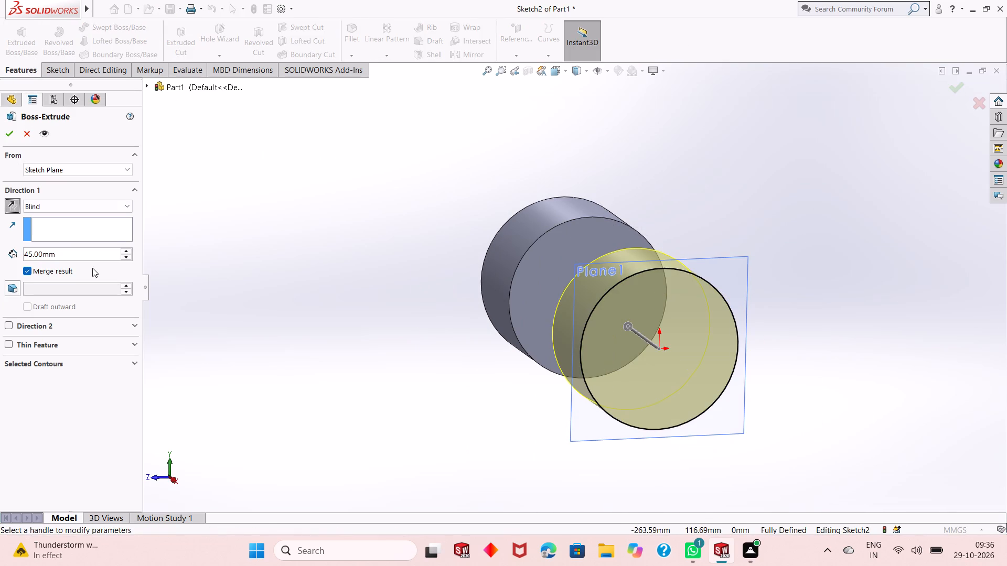
{"action": "left_click", "coordinate": [9, 133]}
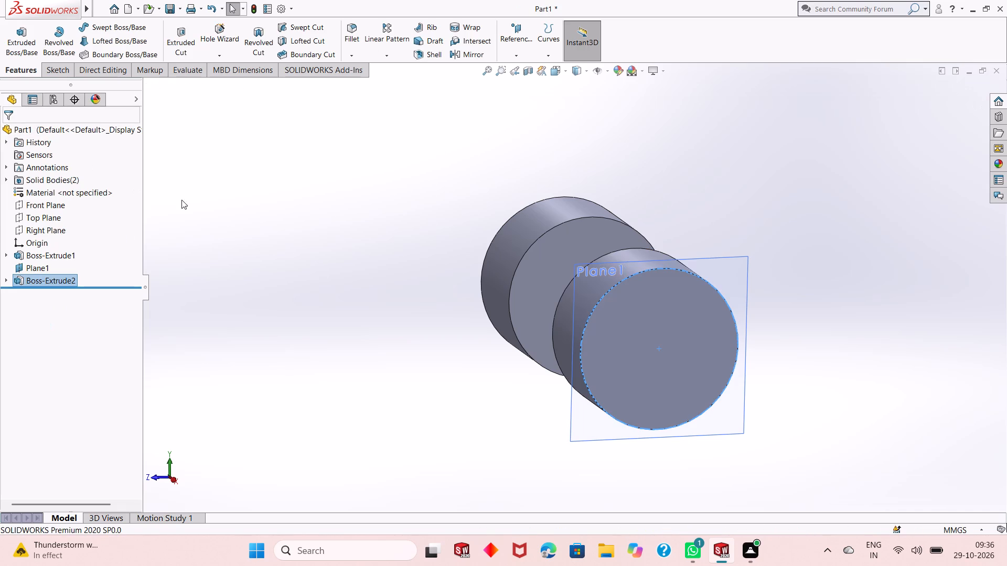
Hide the reference plane at the second cylinder's outer face.
{"action": "right_click", "coordinate": [725, 267]}
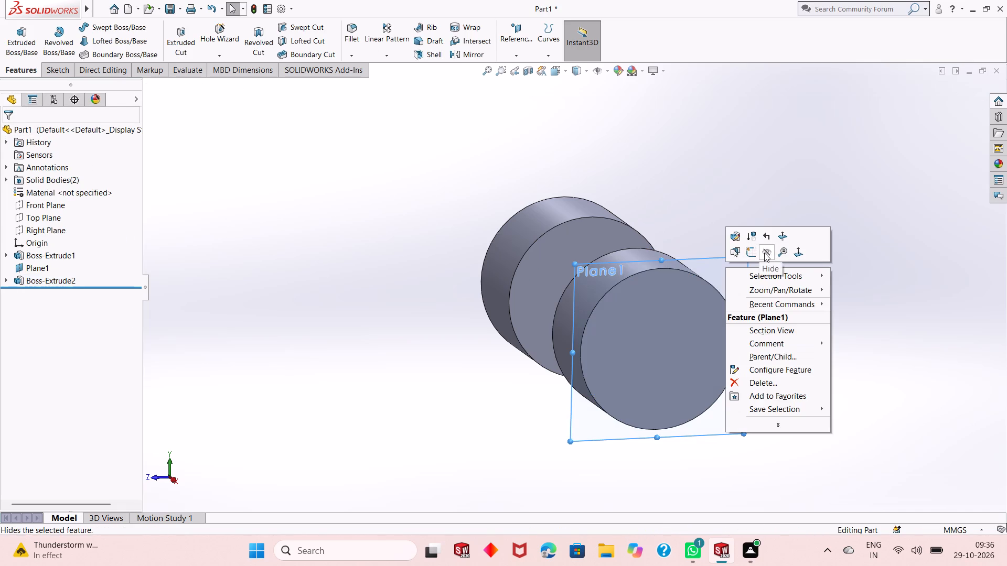
{"action": "left_click", "coordinate": [764, 253]}
Create a reference plane offset 150 mm above the Top Plane.
{"action": "middle_click_drag", "start_coordinate": [653, 354], "coordinate": [698, 298]}
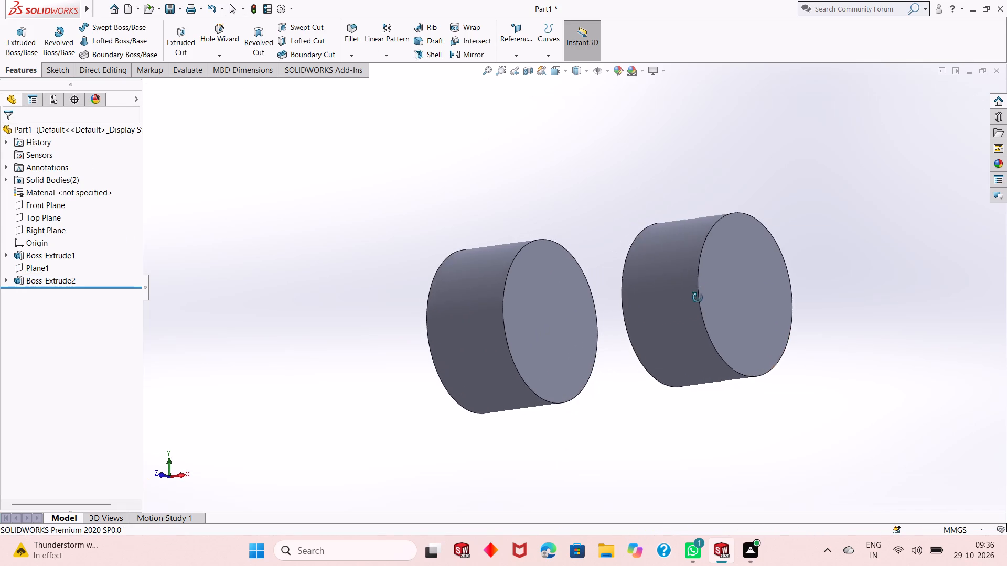
{"action": "middle_click_drag", "start_coordinate": [698, 298], "coordinate": [784, 277]}
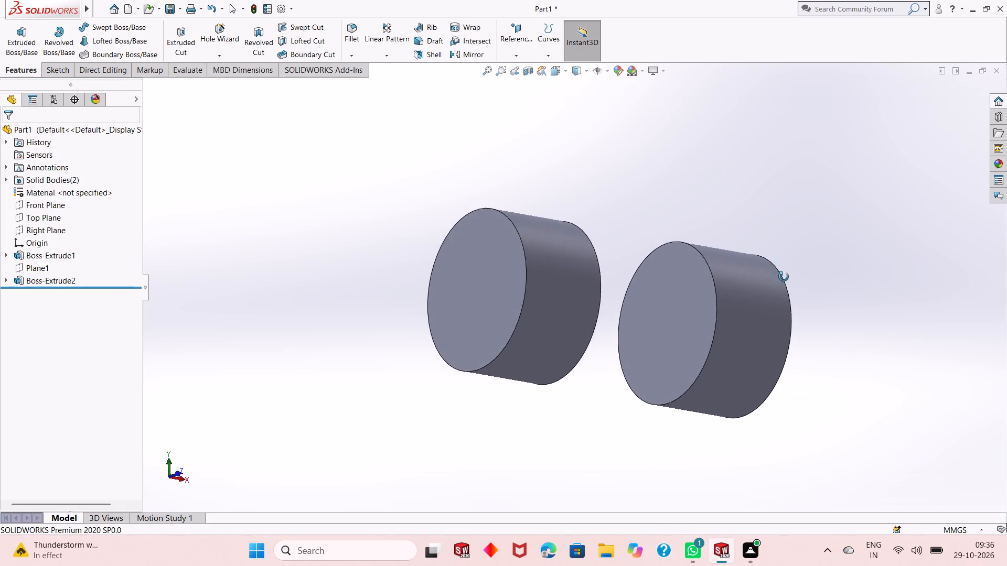
{"action": "middle_click_drag", "start_coordinate": [784, 277], "coordinate": [780, 327]}
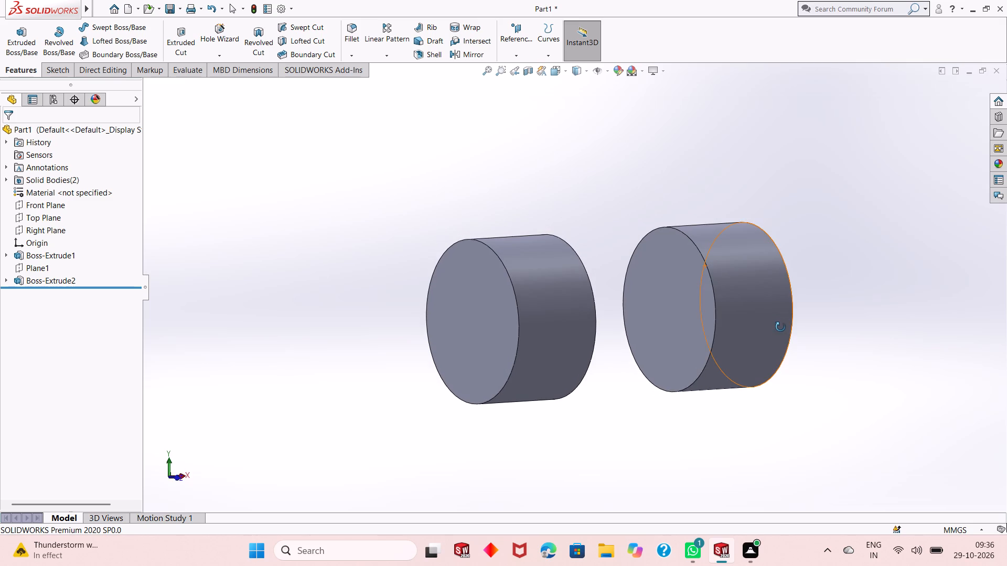
{"action": "scroll", "coordinate": [720, 341], "scroll_direction": "up", "scroll_amount": 1}
{"action": "middle_click_drag", "start_coordinate": [644, 297], "coordinate": [631, 324]}
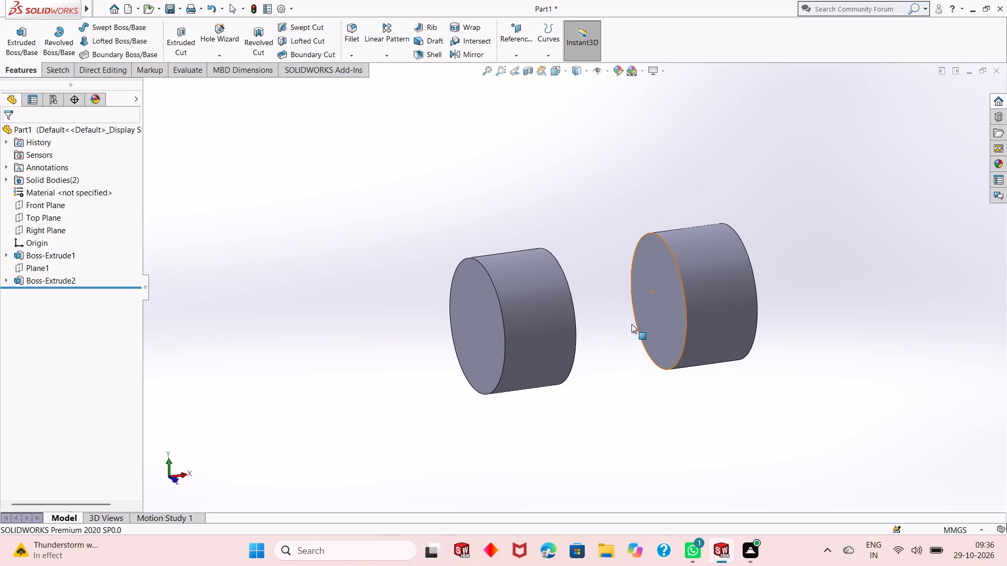
{"action": "scroll", "coordinate": [631, 324], "scroll_direction": "up", "scroll_amount": 4}
{"action": "scroll", "coordinate": [565, 206], "scroll_direction": "down", "scroll_amount": 1}
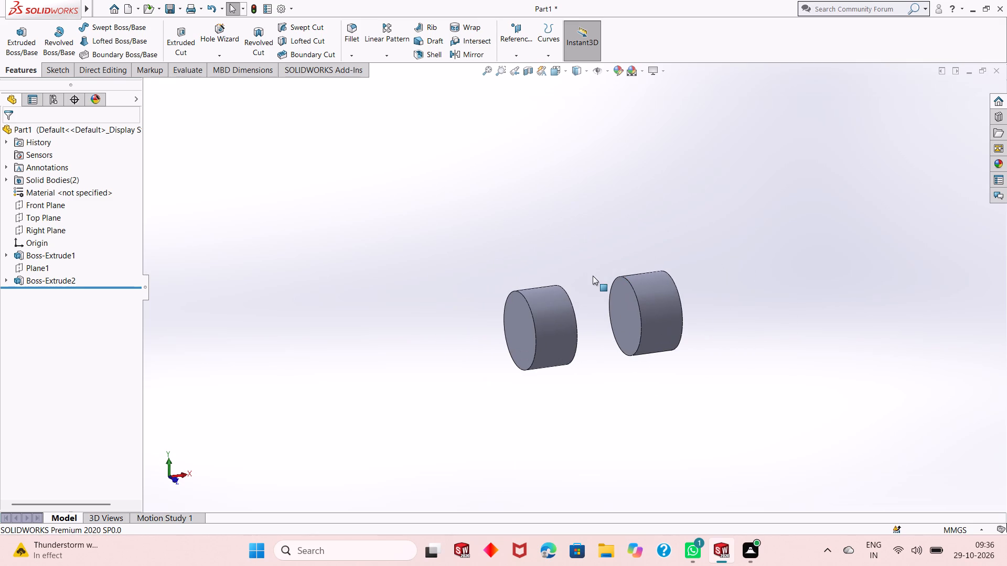
{"action": "left_click", "coordinate": [45, 219]}
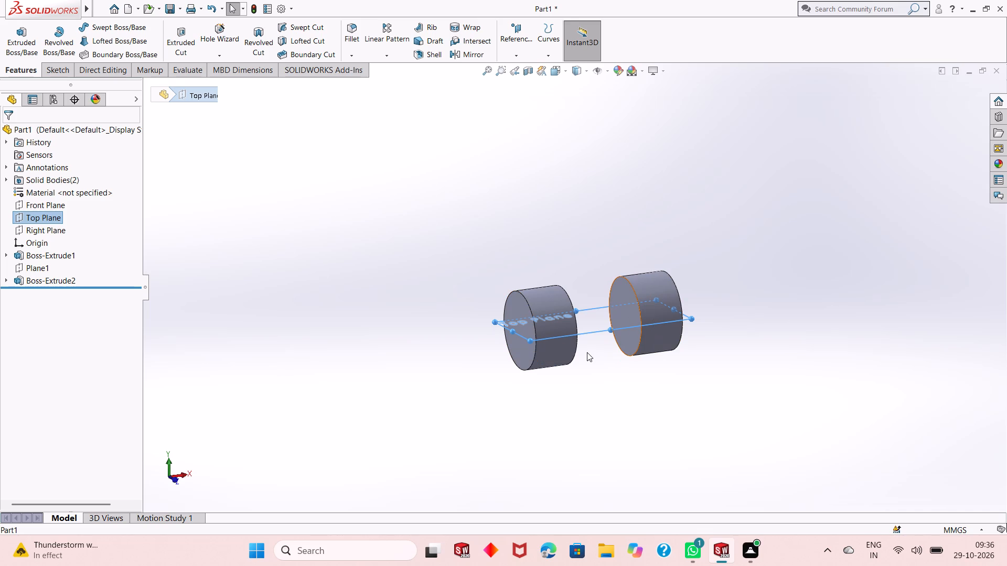
{"action": "left_click", "coordinate": [512, 43]}
{"action": "left_click", "coordinate": [518, 67]}
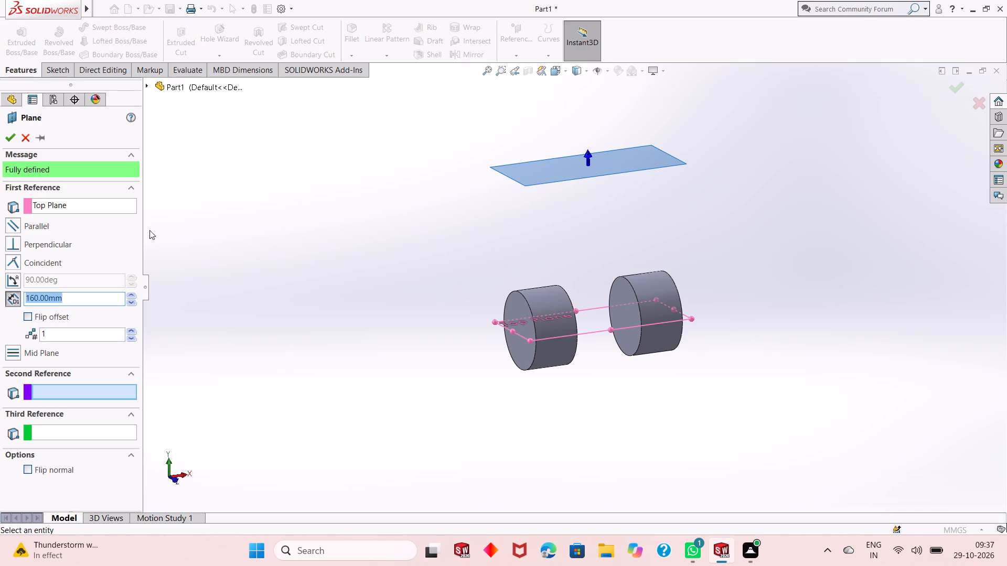
{"action": "key", "text": "1"}
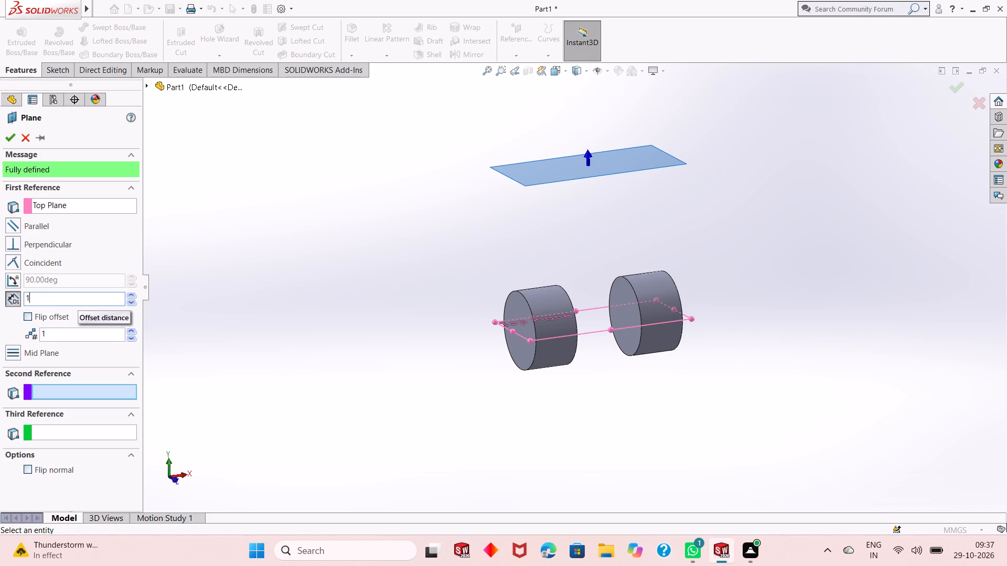
{"action": "type", "text": "52"}
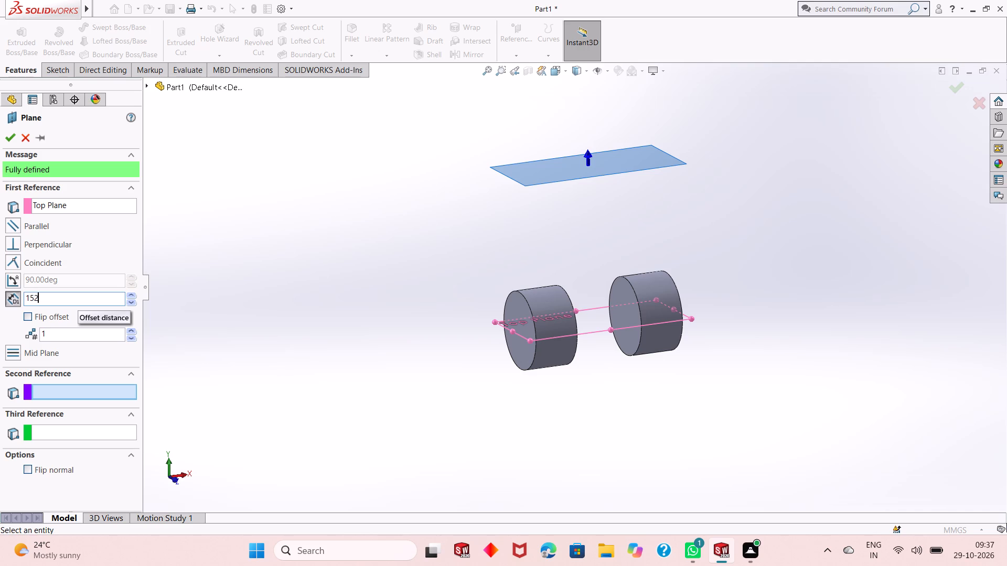
{"action": "key", "text": "5"}
{"action": "key", "text": "BackSpace"}
{"action": "key", "text": "BackSpace"}
{"action": "key", "text": "0"}
{"action": "key", "text": "Return"}
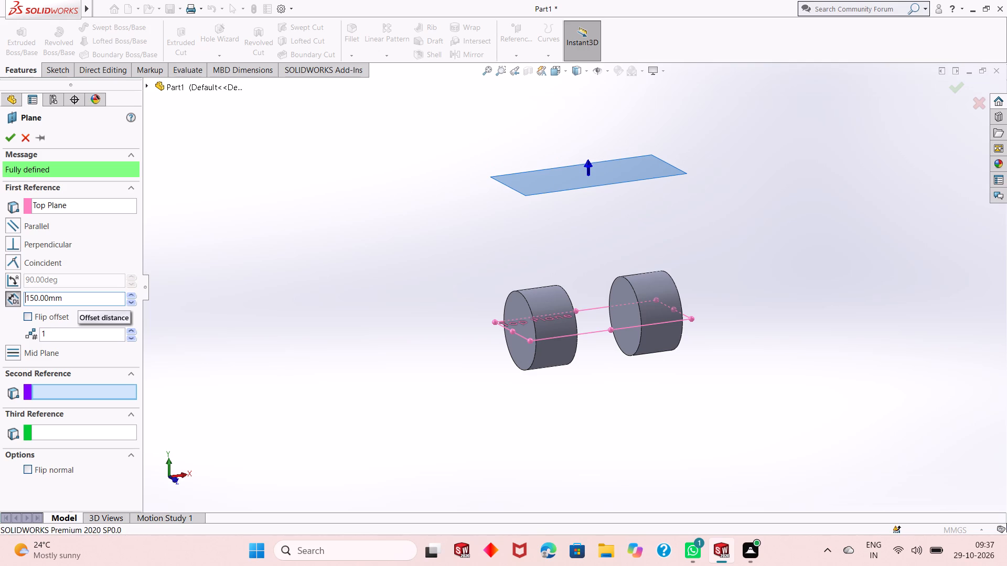
{"action": "left_click", "coordinate": [11, 138]}
Start a sketch on the new plane above the cylinders and view it face-on.
{"action": "middle_click_drag", "start_coordinate": [580, 208], "coordinate": [580, 208]}
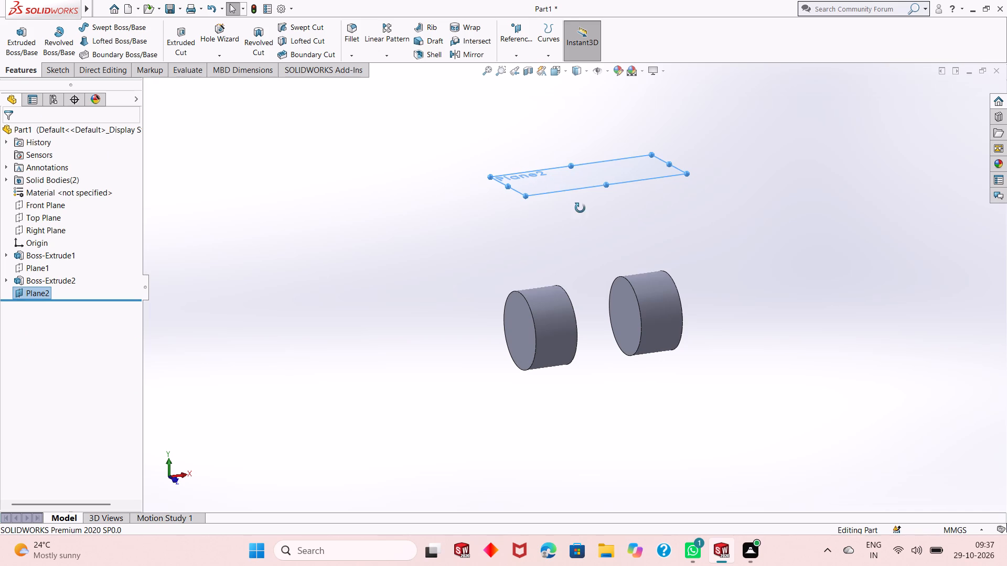
{"action": "middle_click_drag", "start_coordinate": [580, 208], "coordinate": [587, 264]}
{"action": "right_click", "coordinate": [609, 177]}
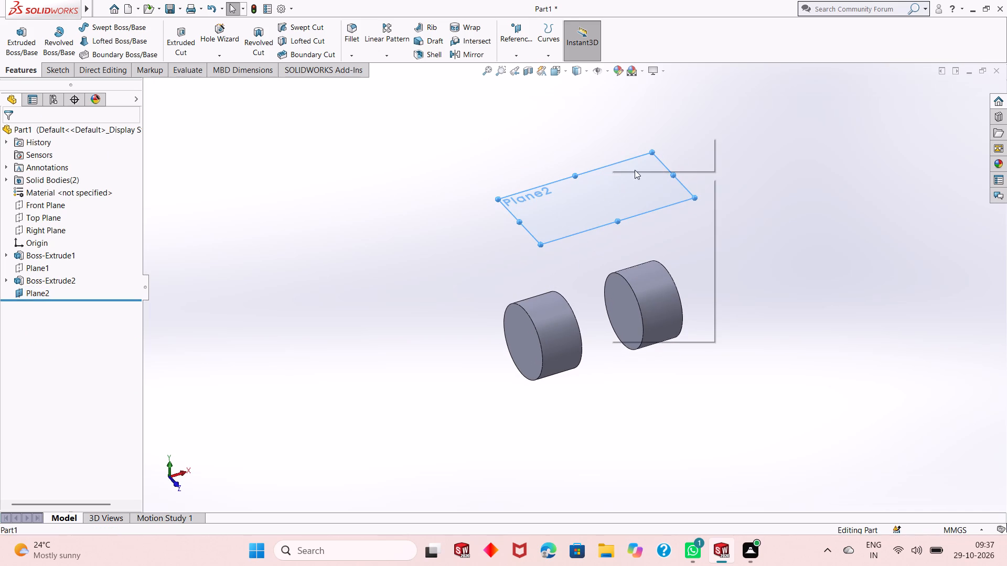
{"action": "left_click", "coordinate": [636, 162]}
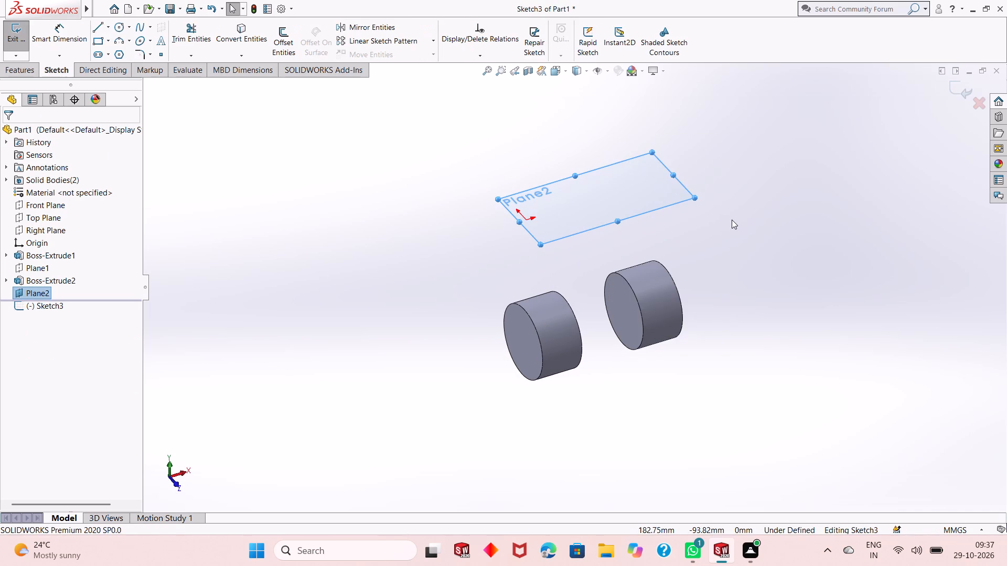
{"action": "key", "text": "ctrl+8"}
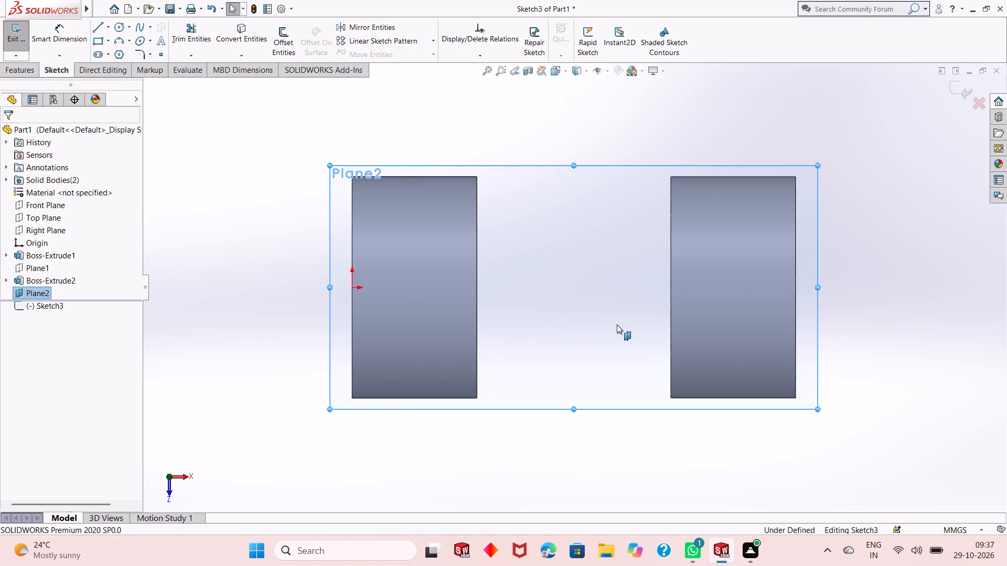
Sketch a circle about 57 mm in diameter between the two cylinders, centred level with the origin and about 82 mm from it.
{"action": "scroll", "coordinate": [615, 328], "scroll_direction": "up", "scroll_amount": 1}
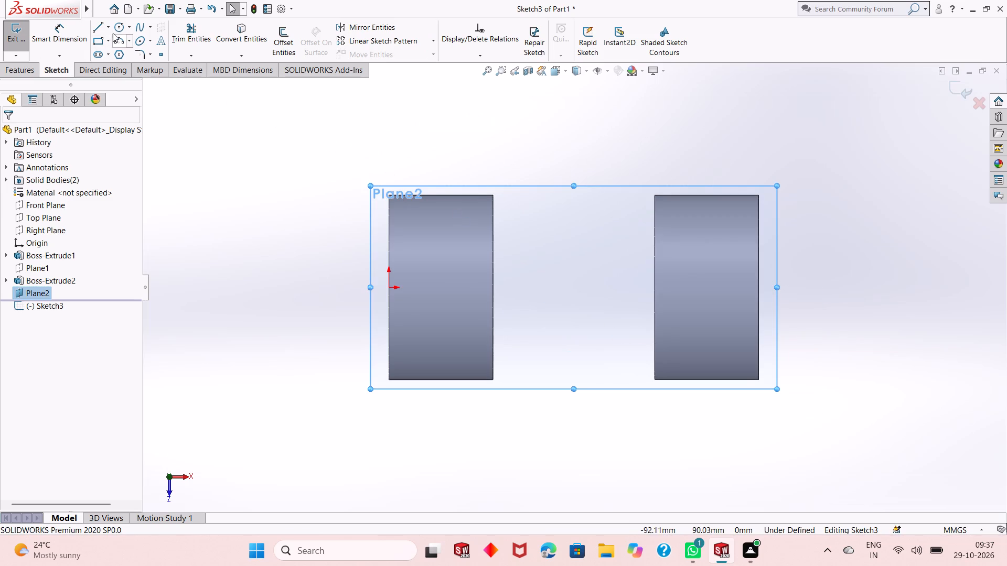
{"action": "left_click", "coordinate": [115, 31]}
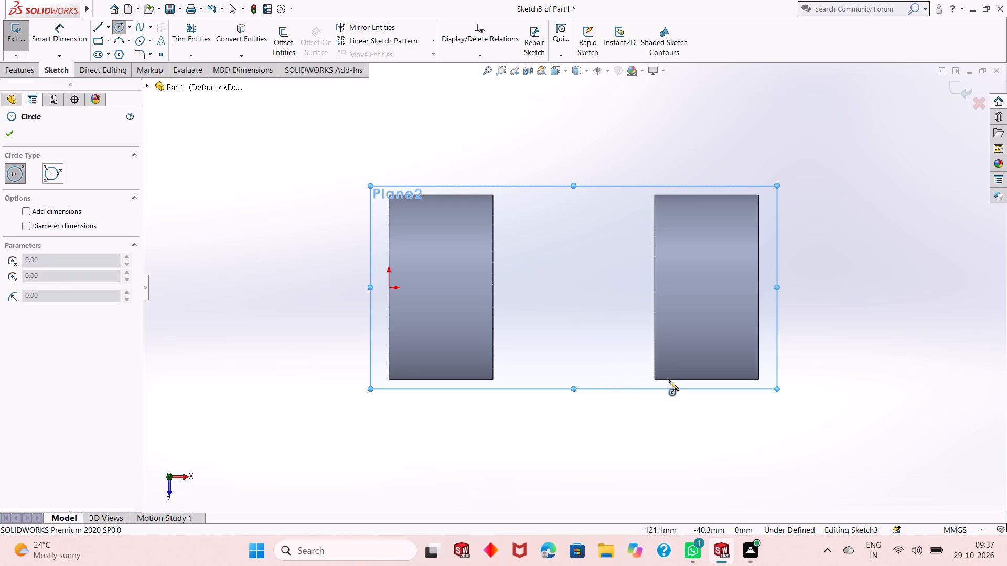
{"action": "left_click", "coordinate": [579, 287]}
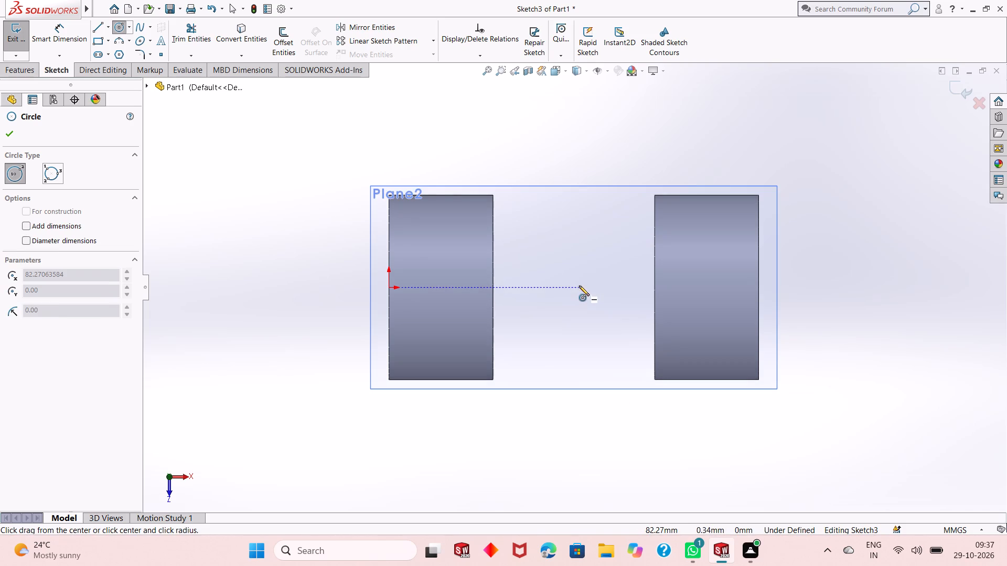
{"action": "left_click", "coordinate": [607, 228]}
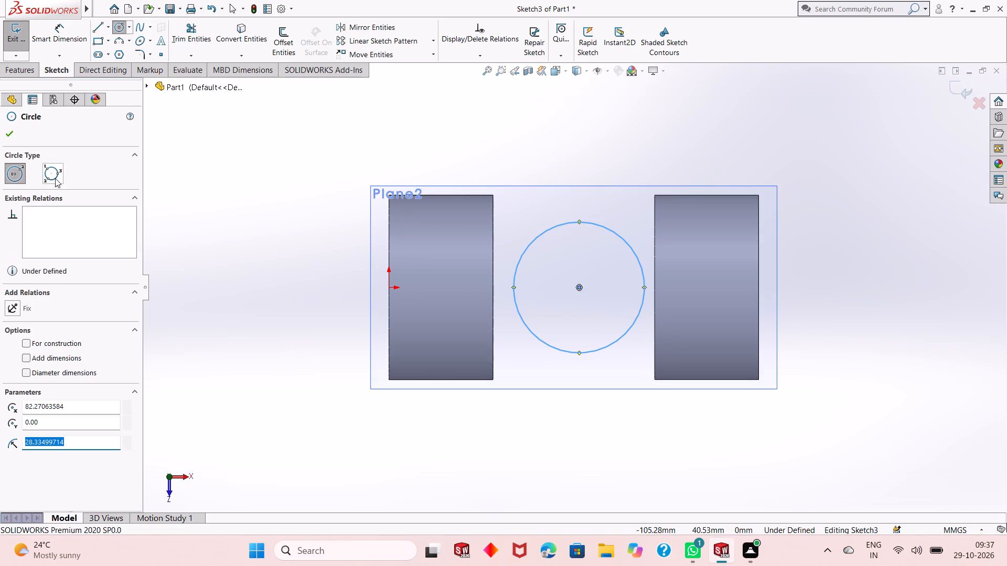
{"action": "right_click", "coordinate": [275, 150]}
{"action": "left_click", "coordinate": [292, 158]}
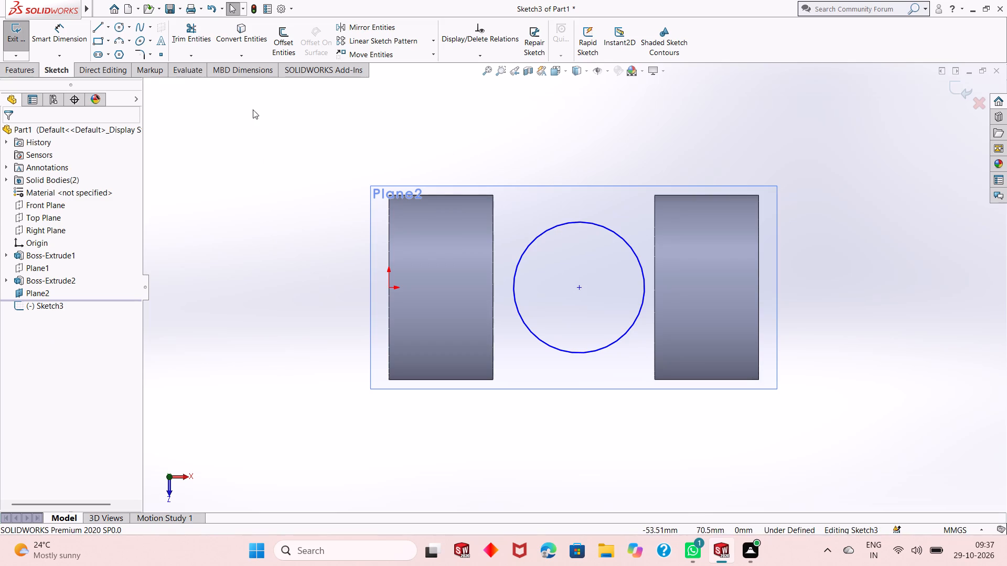
Dimension the circle's diameter to 100 mm.
{"action": "left_click", "coordinate": [73, 48]}
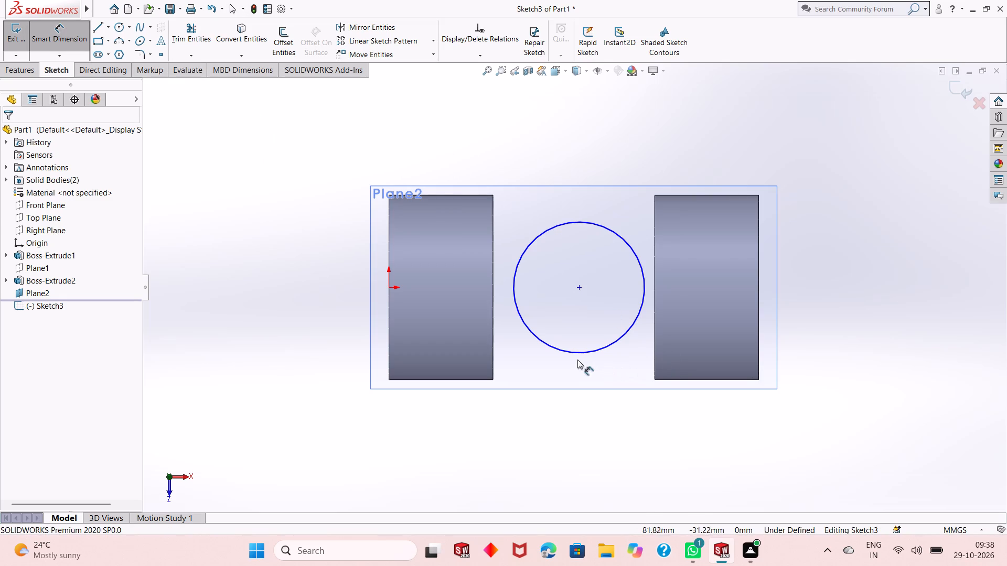
{"action": "left_click", "coordinate": [569, 354]}
{"action": "left_click", "coordinate": [464, 434]}
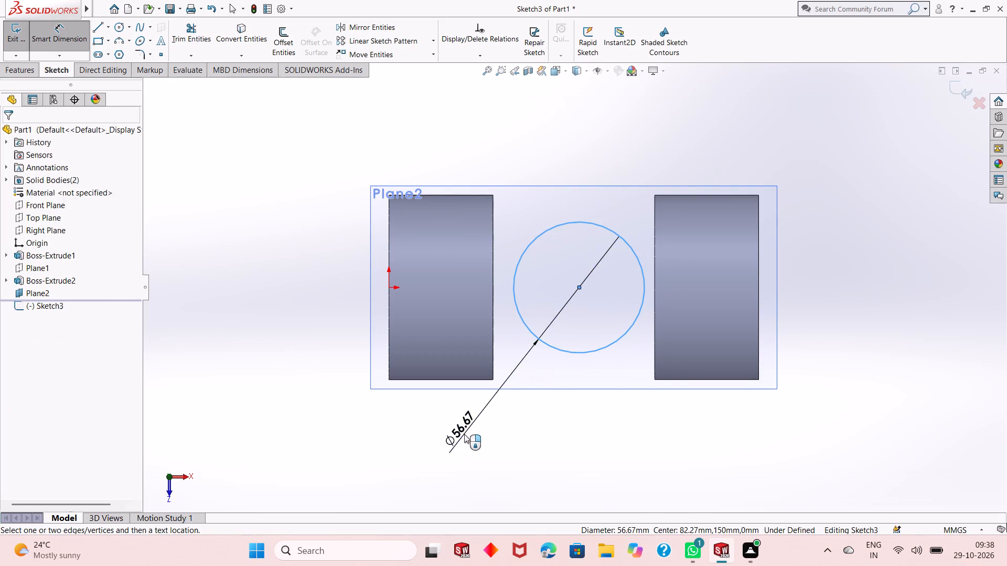
{"action": "type", "text": "100"}
{"action": "key", "text": "Return"}
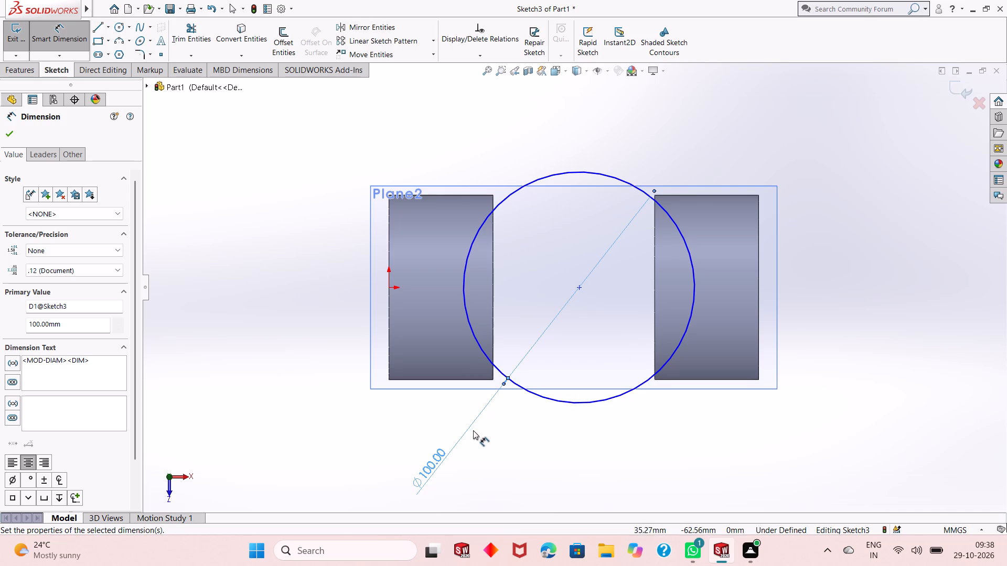
Dimension the circle's centre 80 mm from the outer edge of the cylinder at the origin.
{"action": "right_click", "coordinate": [301, 270]}
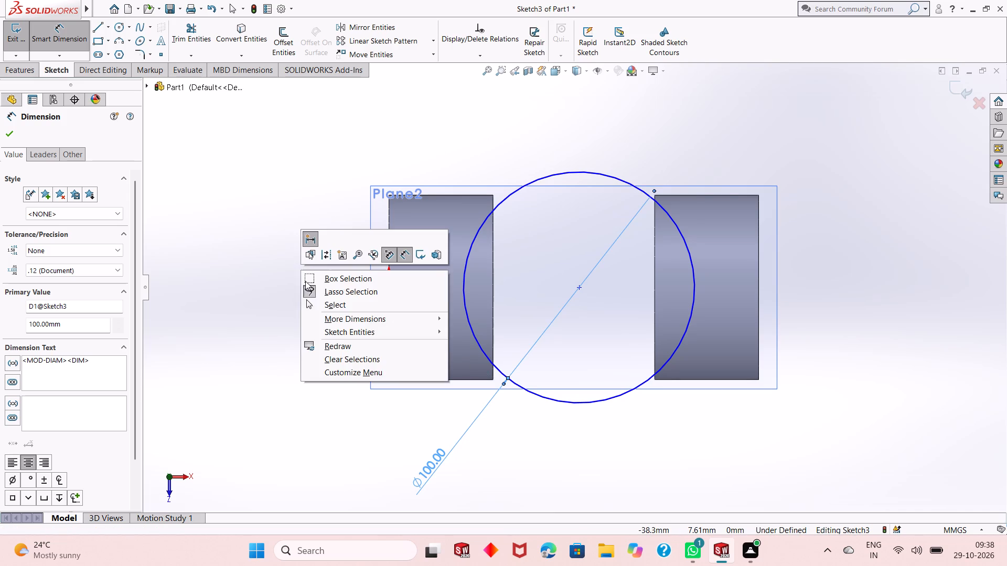
{"action": "left_click", "coordinate": [279, 265]}
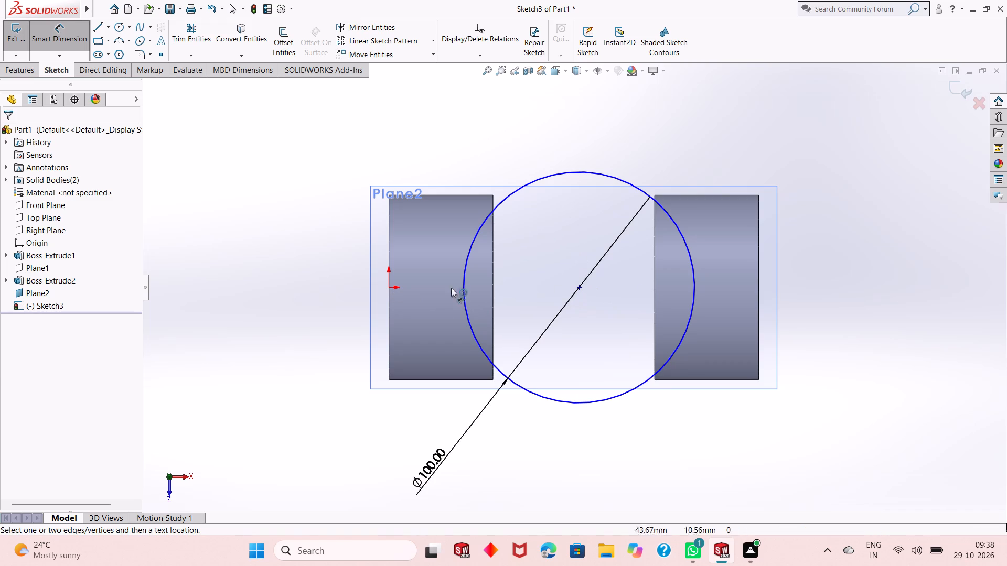
{"action": "left_click", "coordinate": [580, 287]}
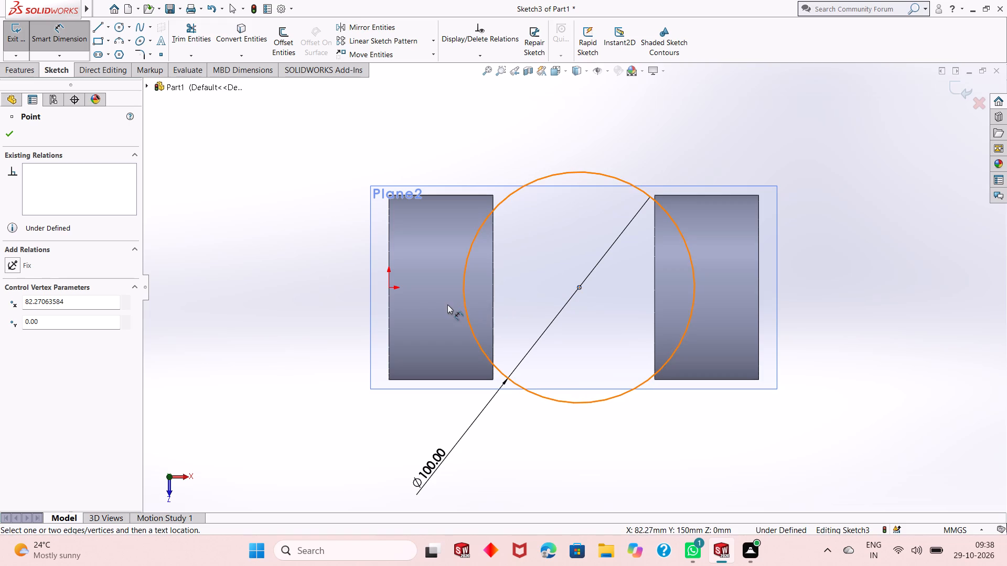
{"action": "left_click", "coordinate": [388, 303]}
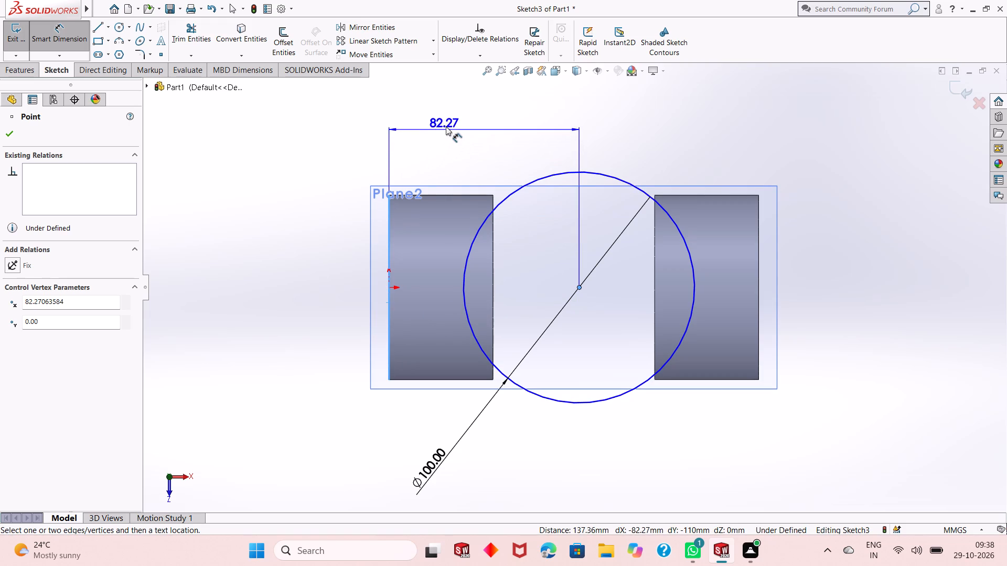
{"action": "left_click", "coordinate": [455, 115]}
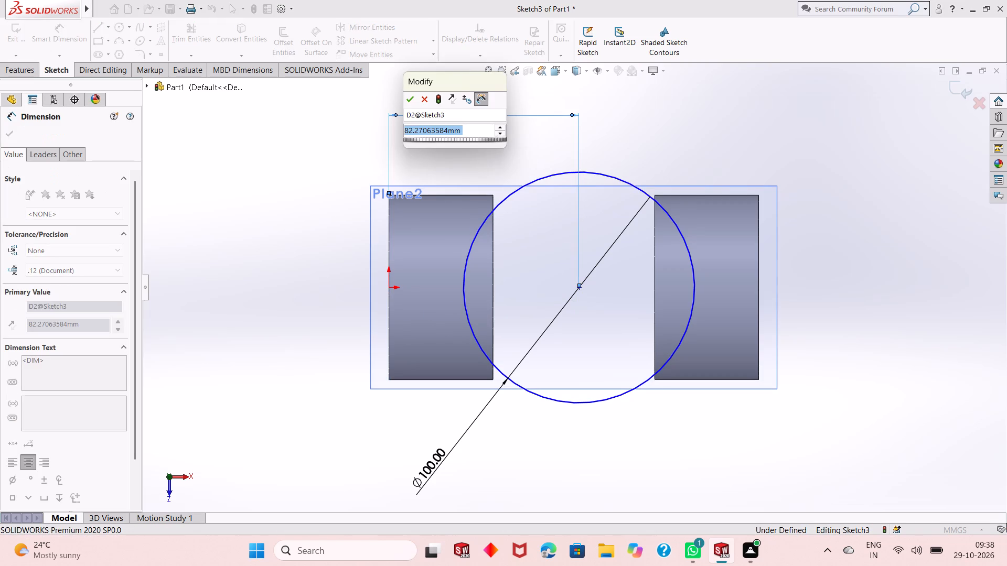
{"action": "type", "text": "160"}
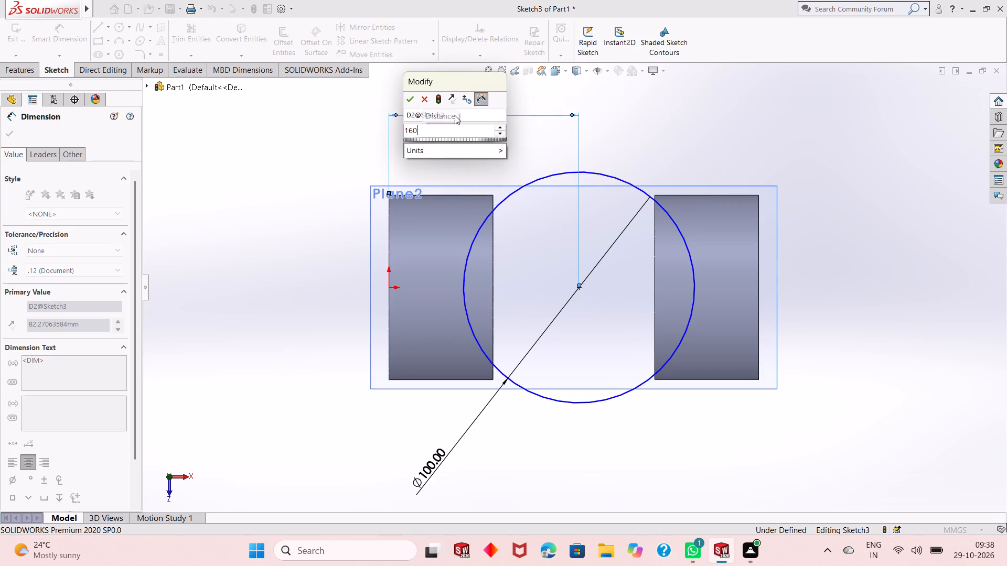
{"action": "type", "text": "/2"}
{"action": "key", "text": "Return"}
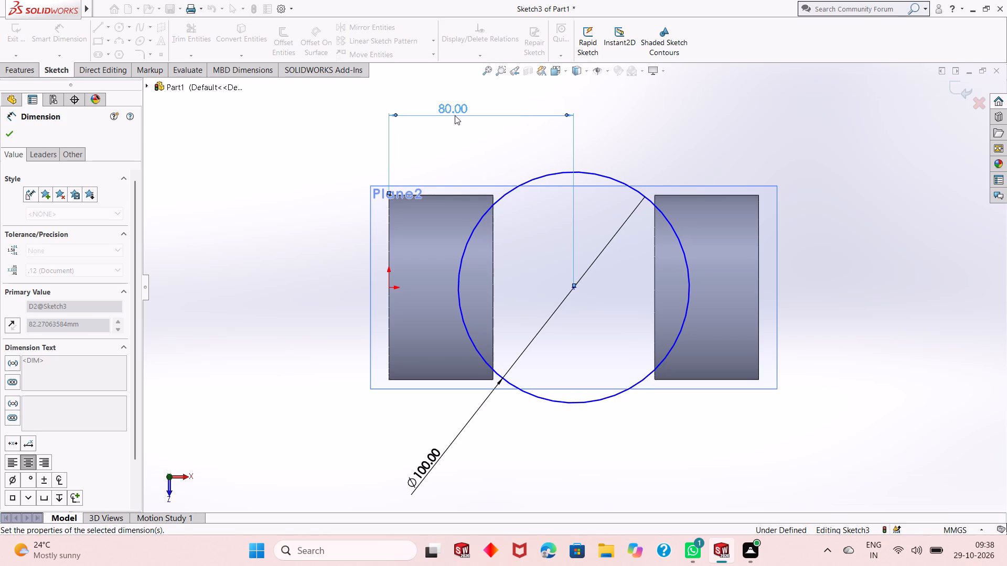
{"action": "right_click", "coordinate": [261, 144]}
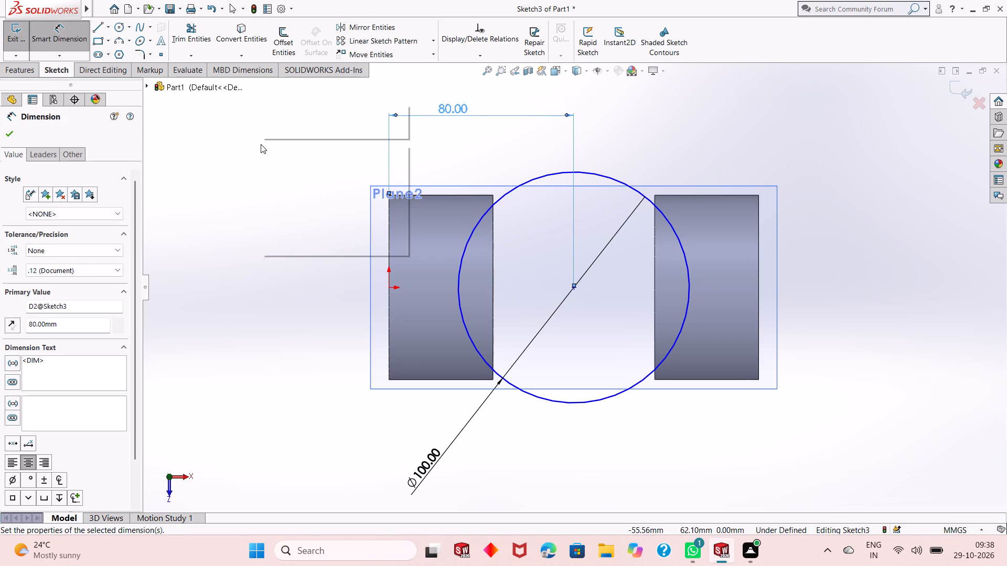
{"action": "left_click", "coordinate": [277, 173]}
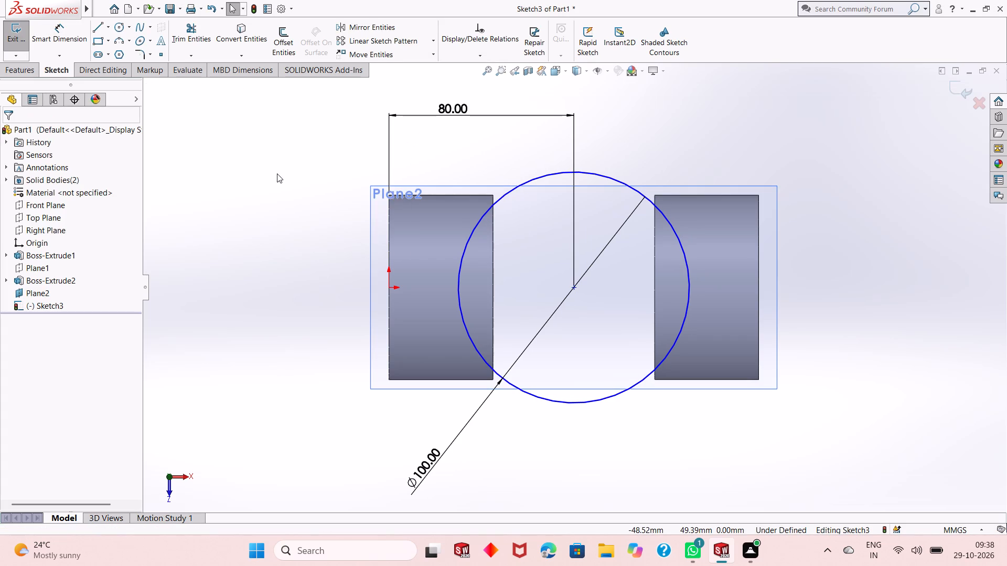
{"action": "left_click", "coordinate": [308, 206]}
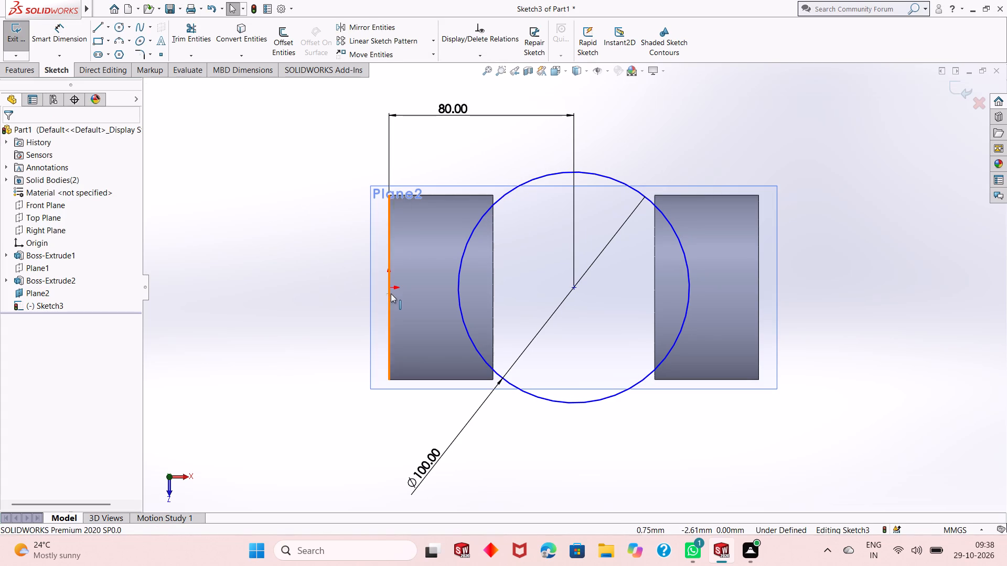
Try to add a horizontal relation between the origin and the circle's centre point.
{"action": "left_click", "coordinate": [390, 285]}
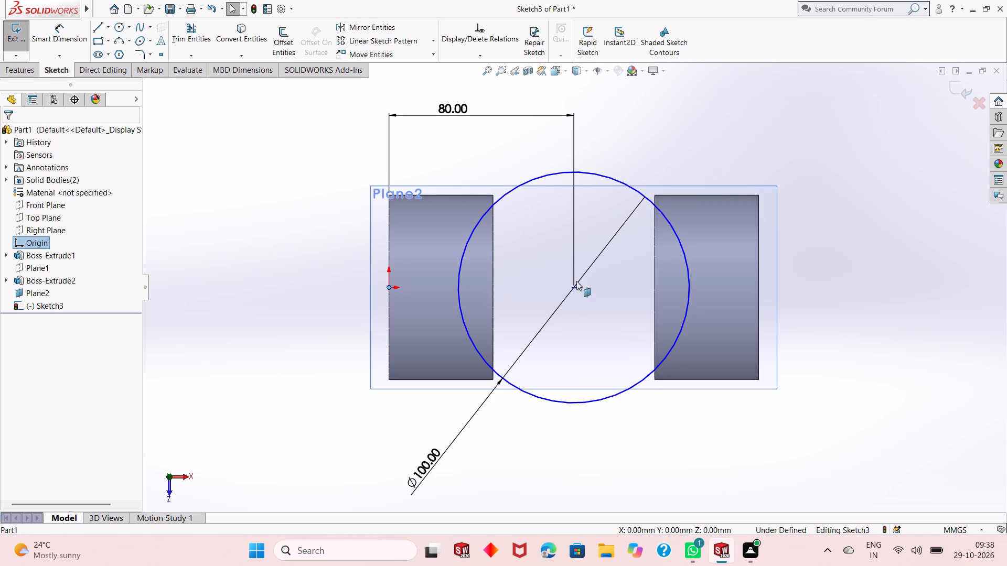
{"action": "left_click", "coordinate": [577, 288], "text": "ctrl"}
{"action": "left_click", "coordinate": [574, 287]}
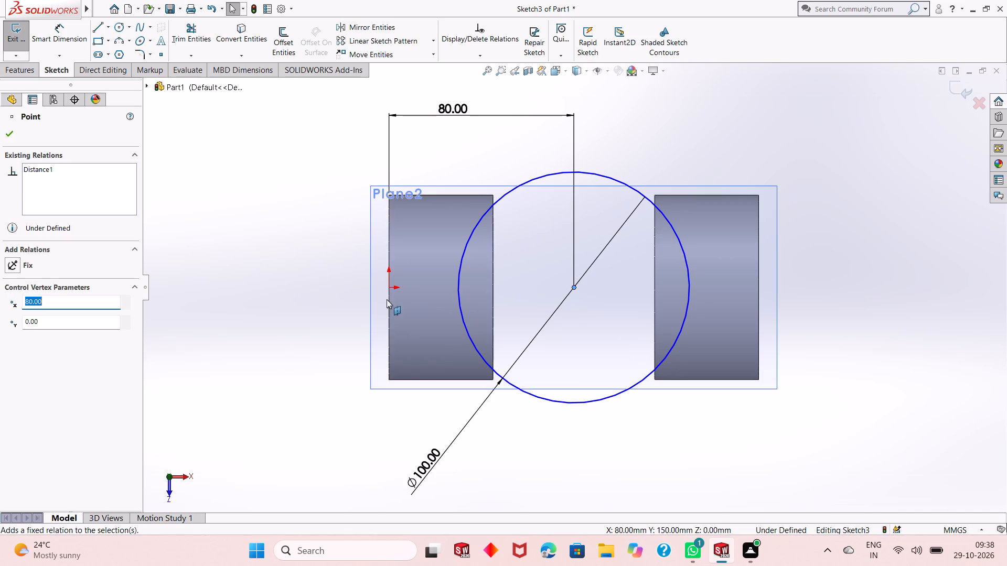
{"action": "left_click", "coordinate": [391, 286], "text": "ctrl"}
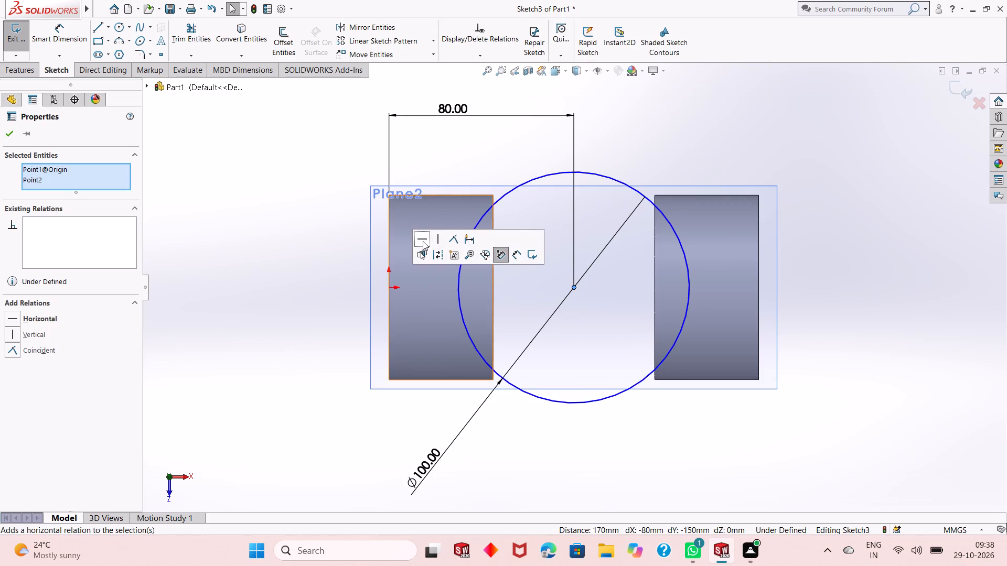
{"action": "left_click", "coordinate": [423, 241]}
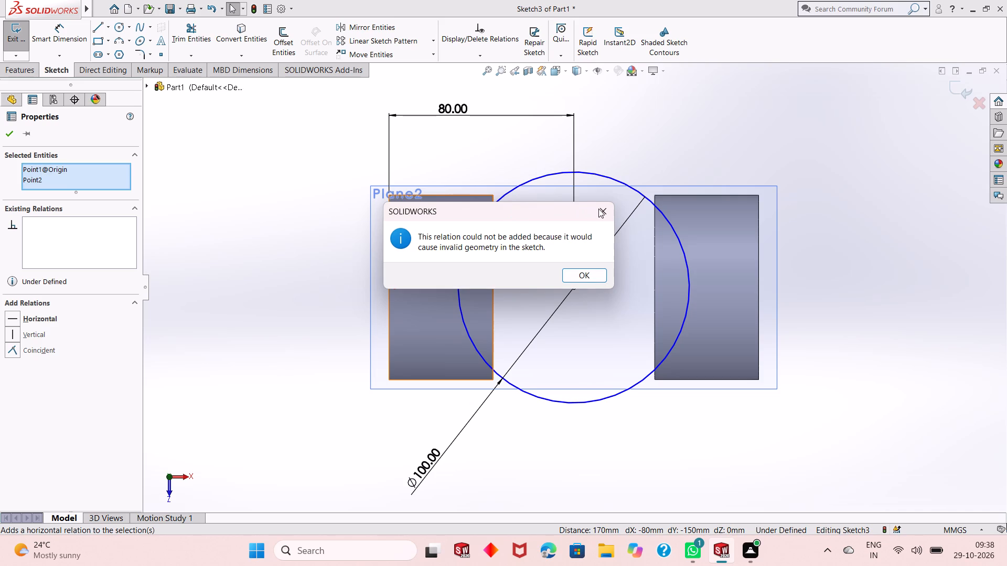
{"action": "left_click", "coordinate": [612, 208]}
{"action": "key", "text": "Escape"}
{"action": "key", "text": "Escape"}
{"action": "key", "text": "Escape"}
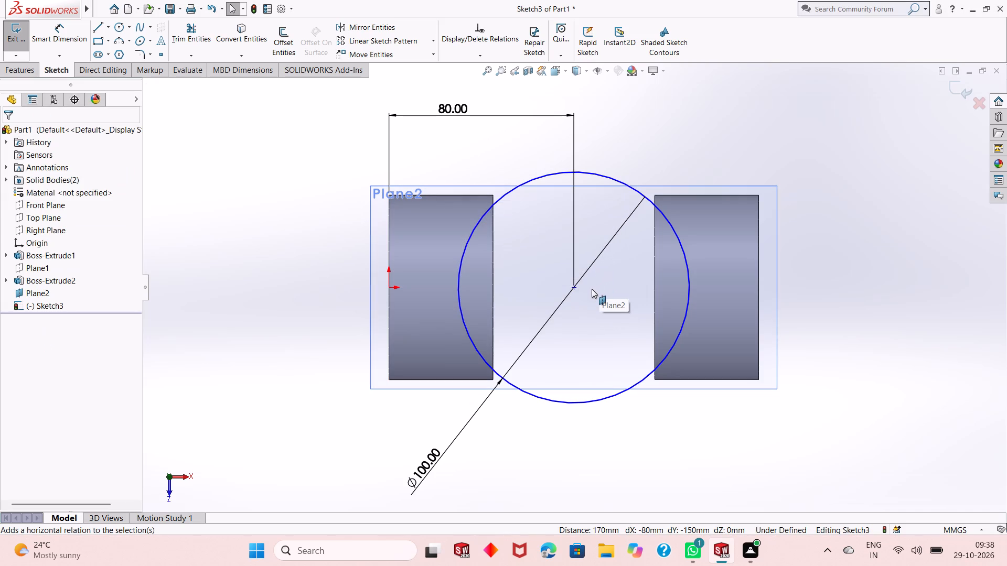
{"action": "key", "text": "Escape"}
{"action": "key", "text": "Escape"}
Add a horizontal relation between the 100 mm circle's centre point and the origin.
{"action": "left_click", "coordinate": [575, 289]}
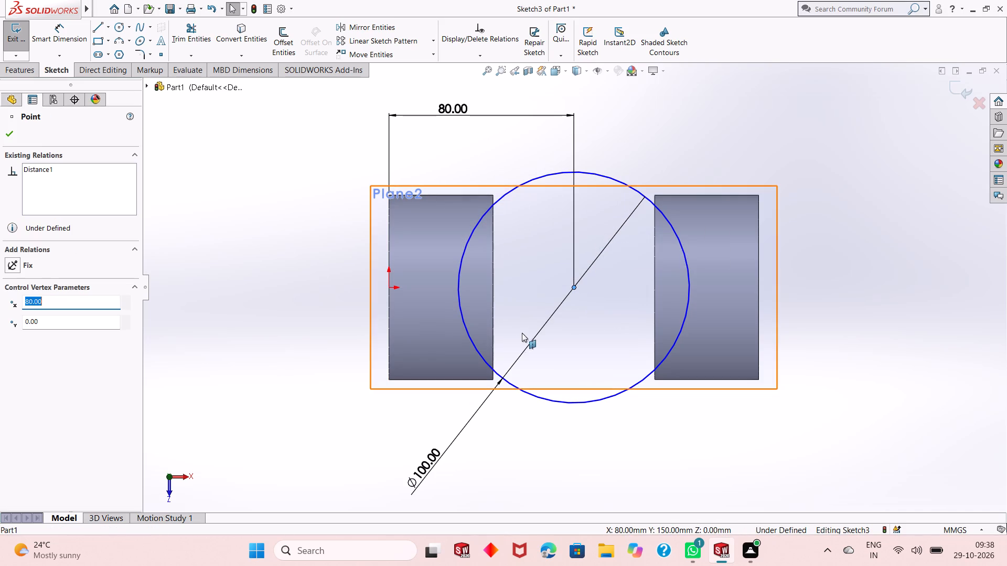
{"action": "left_click", "coordinate": [387, 287], "text": "ctrl"}
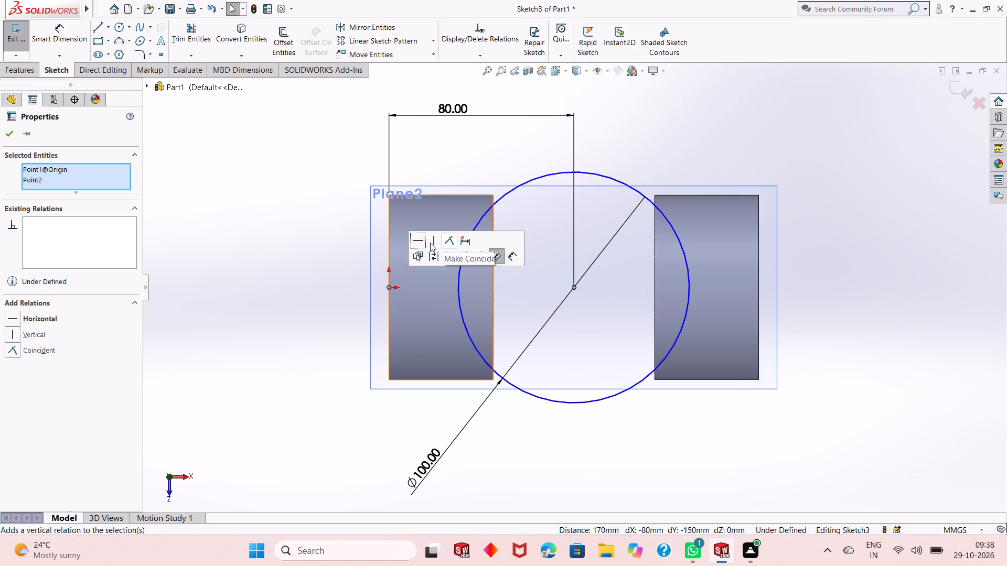
{"action": "left_click", "coordinate": [419, 243]}
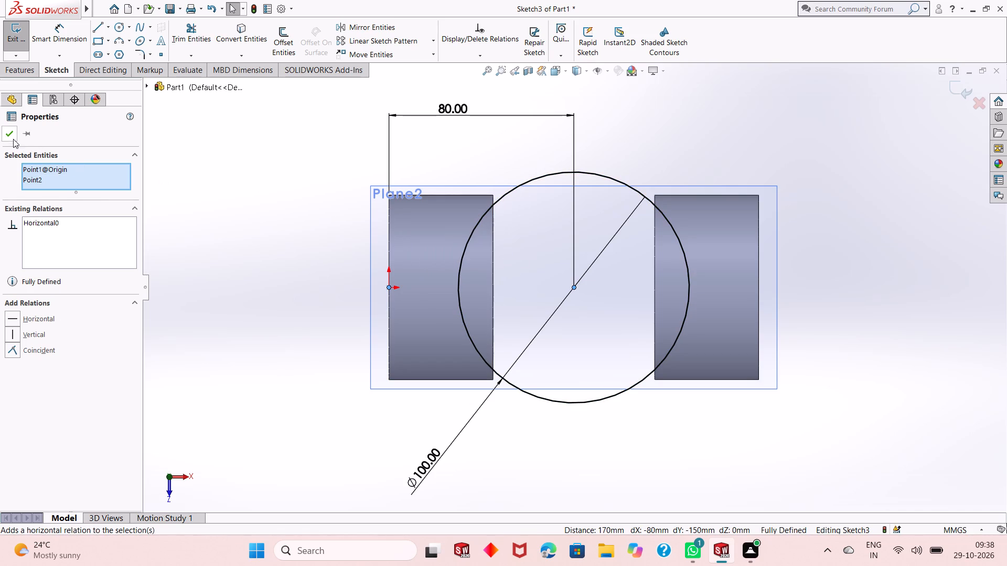
{"action": "left_click", "coordinate": [6, 135]}
{"action": "key", "text": "Escape"}
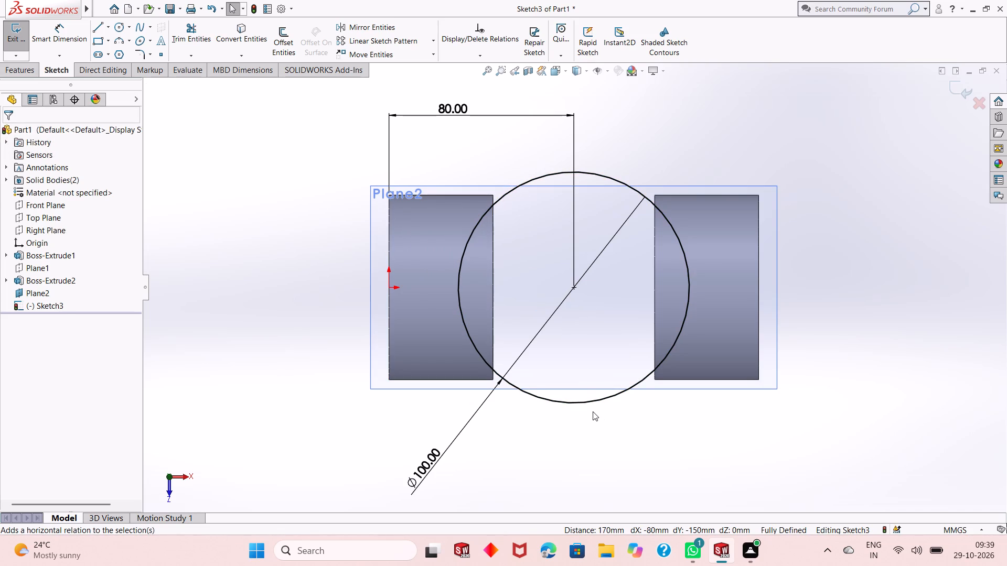
Extrude the 100 mm circle as a blind boss 20 mm deep, with the direction reversed down towards the cylinders.
{"action": "left_click", "coordinate": [28, 72]}
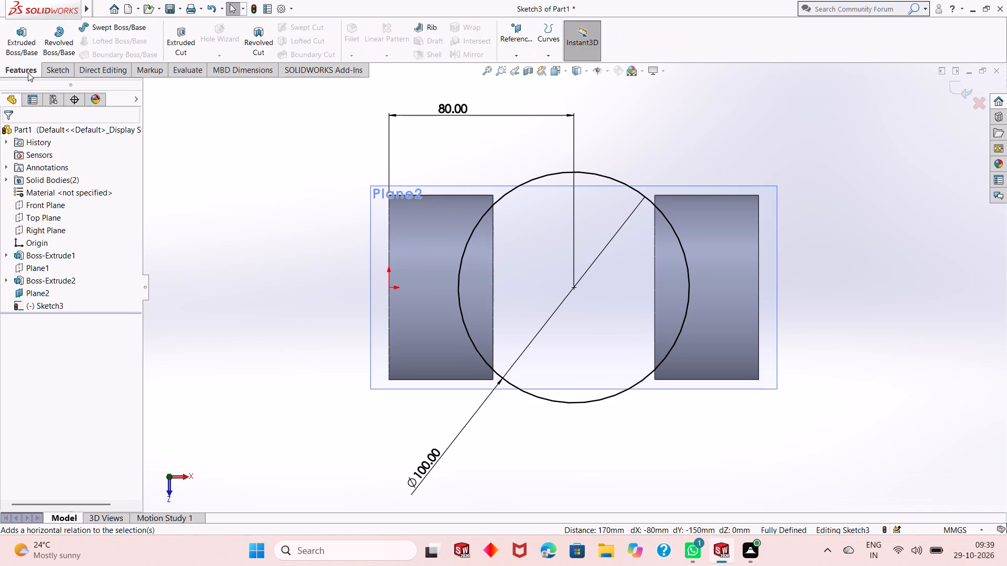
{"action": "middle_click_drag", "start_coordinate": [577, 409], "coordinate": [576, 397]}
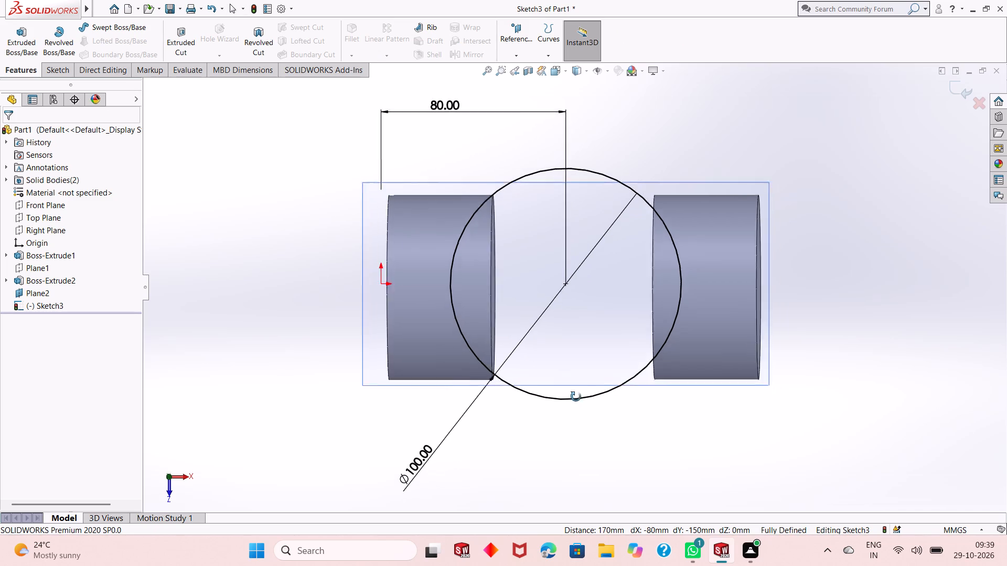
{"action": "middle_click_drag", "start_coordinate": [576, 397], "coordinate": [581, 282]}
{"action": "scroll", "coordinate": [582, 280], "scroll_direction": "up", "scroll_amount": 5}
{"action": "scroll", "coordinate": [610, 168], "scroll_direction": "down", "scroll_amount": 2}
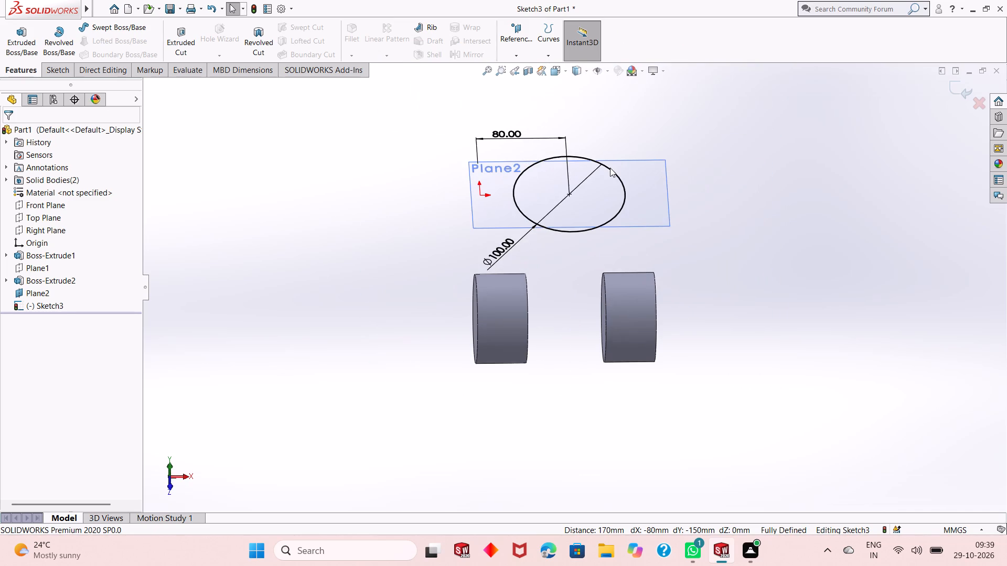
{"action": "middle_click_drag", "start_coordinate": [552, 375], "coordinate": [699, 198]}
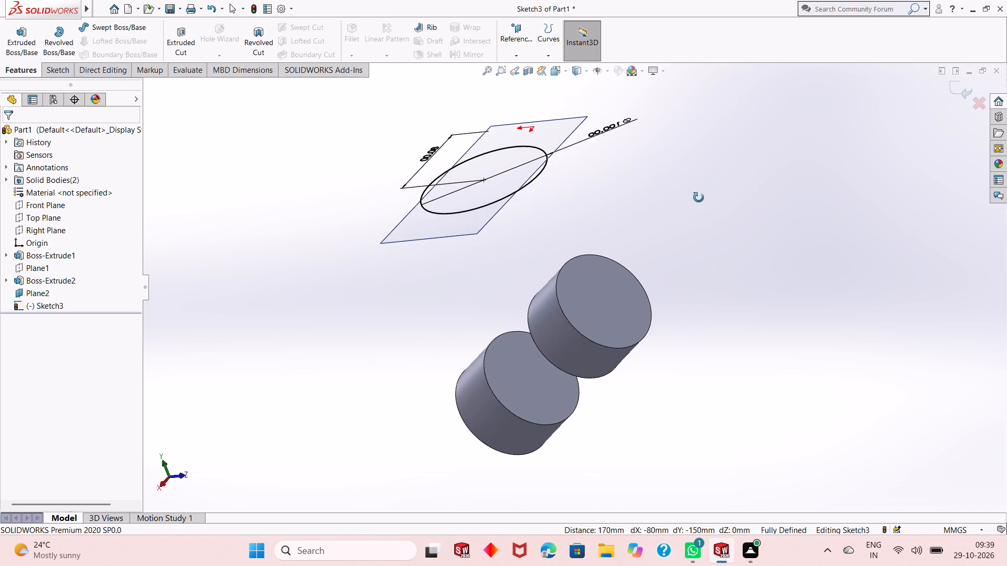
{"action": "middle_click_drag", "start_coordinate": [699, 198], "coordinate": [698, 198]}
{"action": "middle_click_drag", "start_coordinate": [685, 205], "coordinate": [594, 368]}
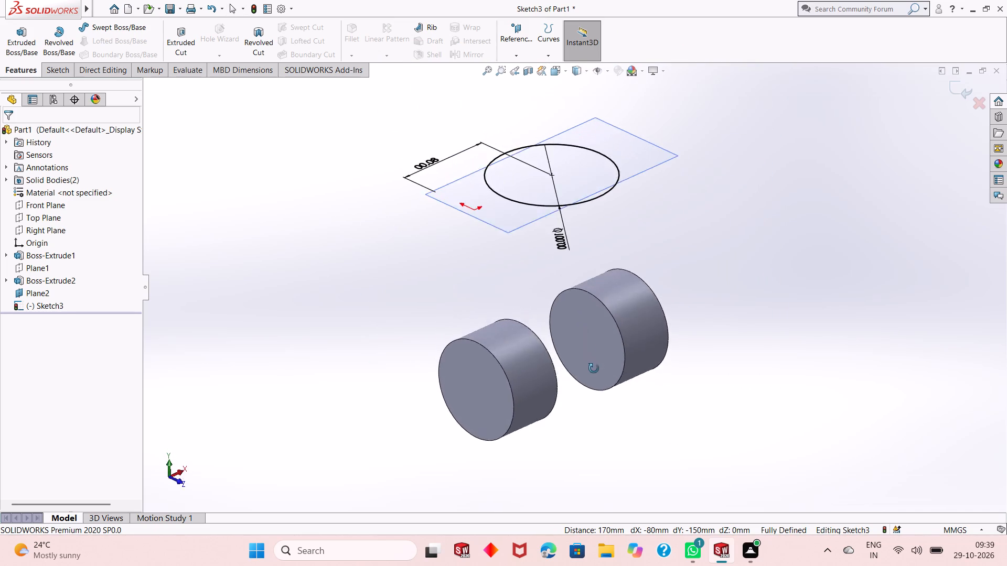
{"action": "middle_click_drag", "start_coordinate": [594, 368], "coordinate": [586, 445]}
{"action": "scroll", "coordinate": [583, 431], "scroll_direction": "up", "scroll_amount": 2}
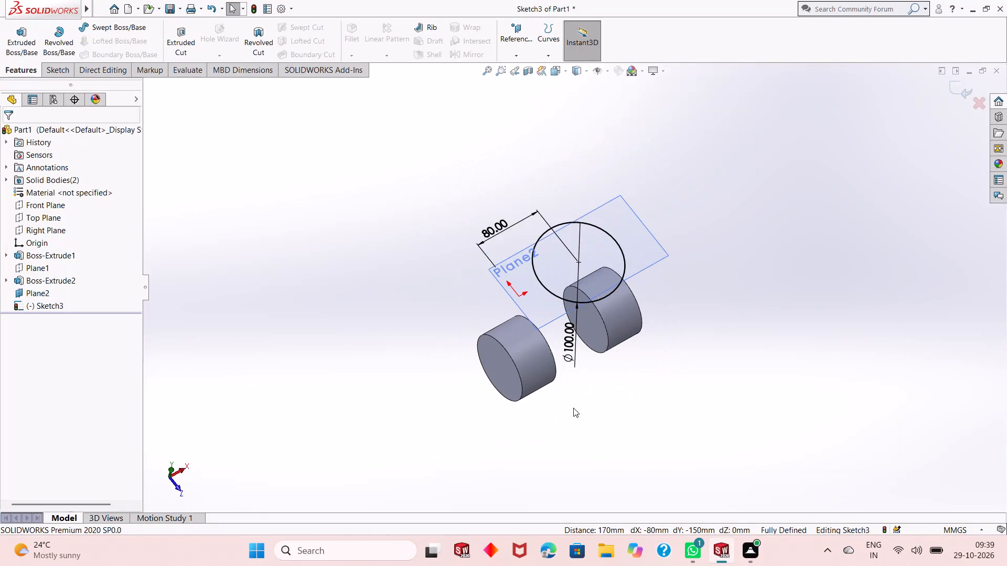
{"action": "scroll", "coordinate": [563, 361], "scroll_direction": "down", "scroll_amount": 2}
{"action": "middle_click_drag", "start_coordinate": [625, 279], "coordinate": [617, 246]}
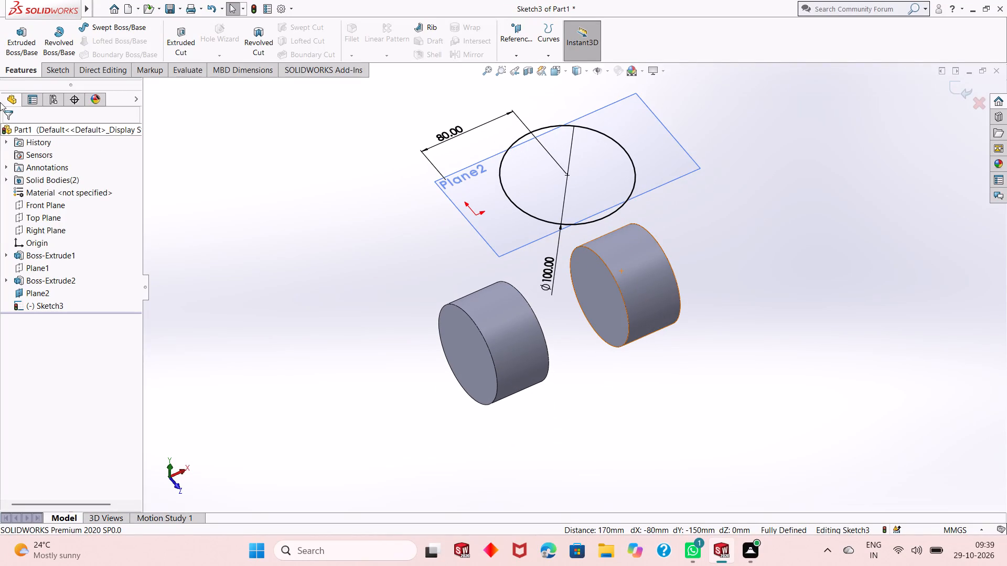
{"action": "left_click", "coordinate": [31, 43]}
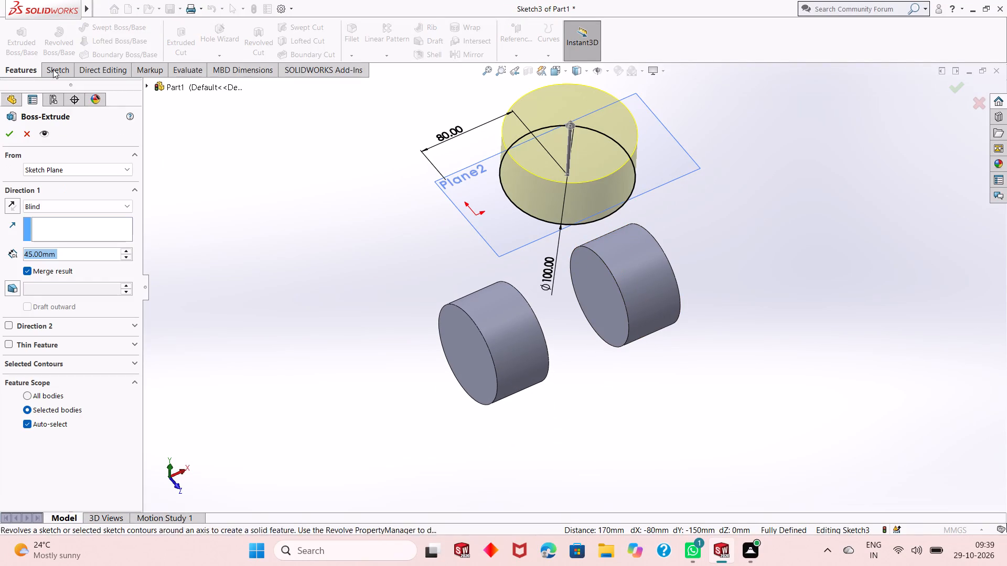
{"action": "left_click", "coordinate": [18, 204]}
{"action": "double_click", "coordinate": [57, 256]}
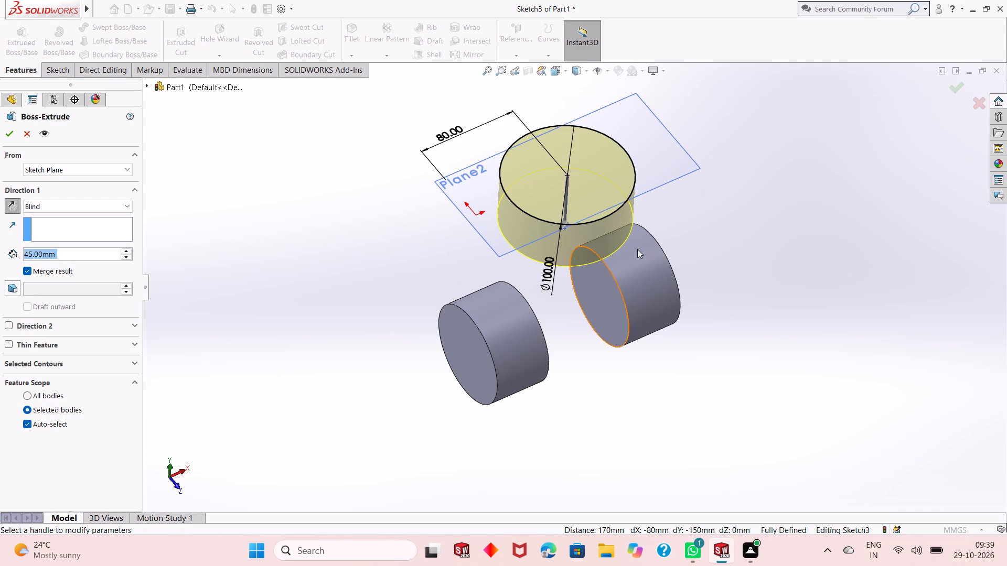
{"action": "scroll", "coordinate": [634, 249], "scroll_direction": "down", "scroll_amount": 1}
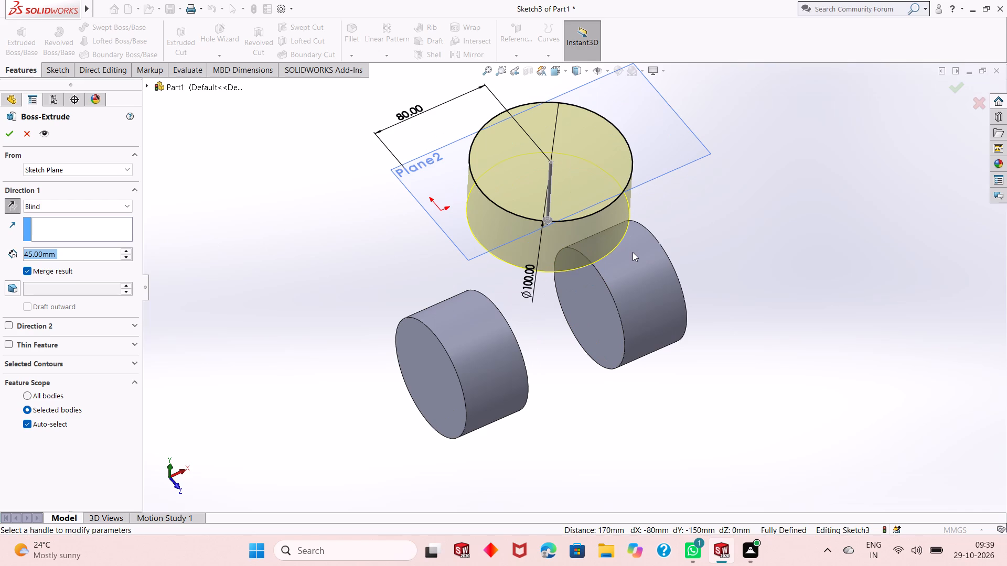
{"action": "type", "text": "20"}
{"action": "key", "text": "Return"}
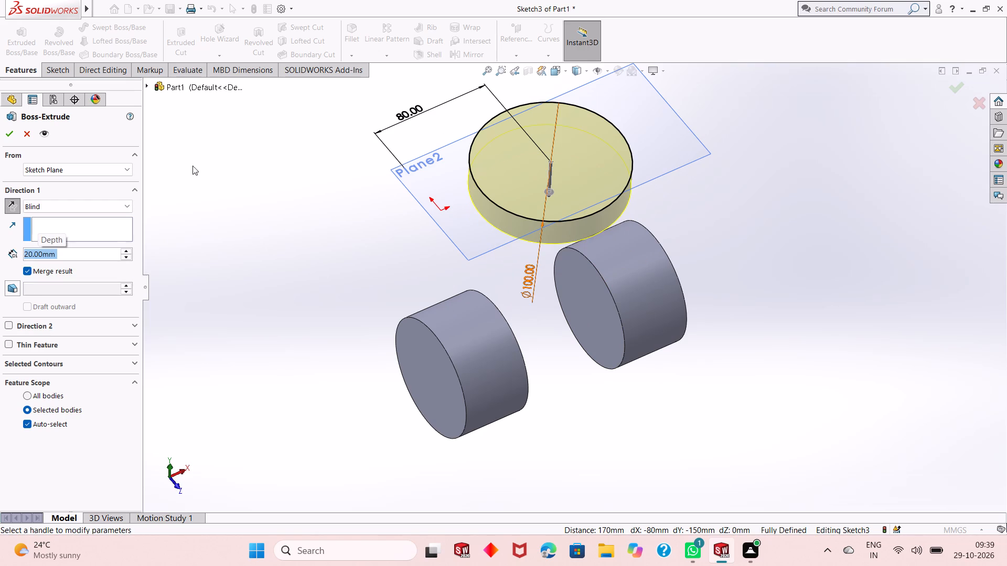
{"action": "left_click", "coordinate": [9, 137]}
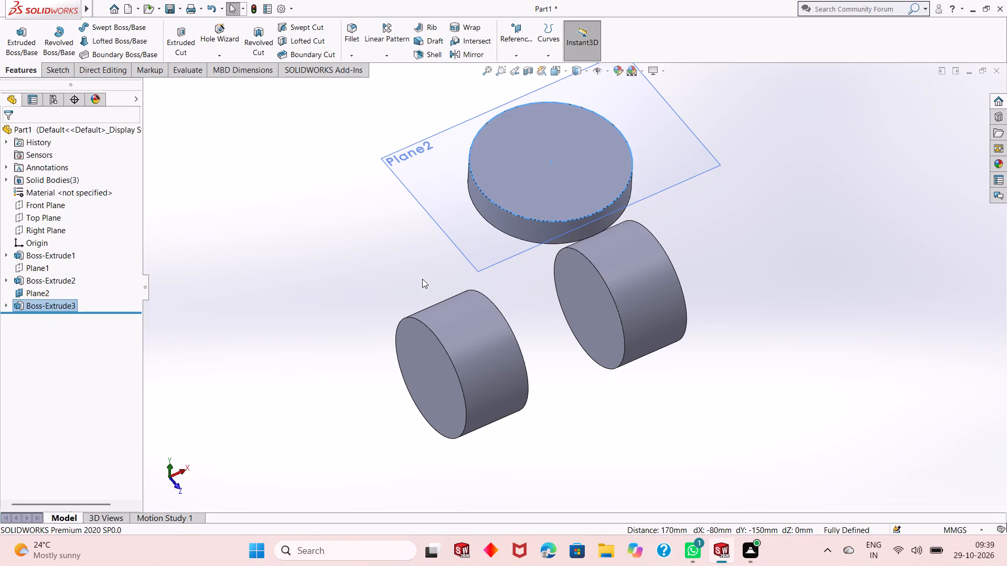
Hide the offset reference plane at the top of the new disc.
{"action": "left_click", "coordinate": [422, 279]}
{"action": "right_click", "coordinate": [472, 241]}
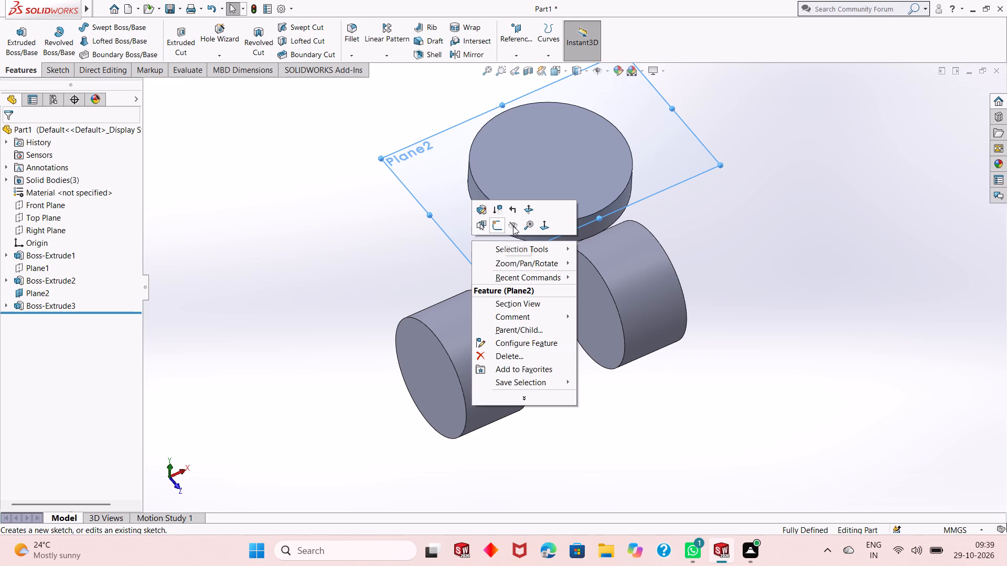
{"action": "left_click", "coordinate": [513, 226]}
Start a sketch on the 100 mm disc's underside and draw a circle about 59 mm in diameter from the disc's centre.
{"action": "middle_click_drag", "start_coordinate": [541, 333], "coordinate": [542, 243]}
{"action": "scroll", "coordinate": [570, 285], "scroll_direction": "up", "scroll_amount": 1}
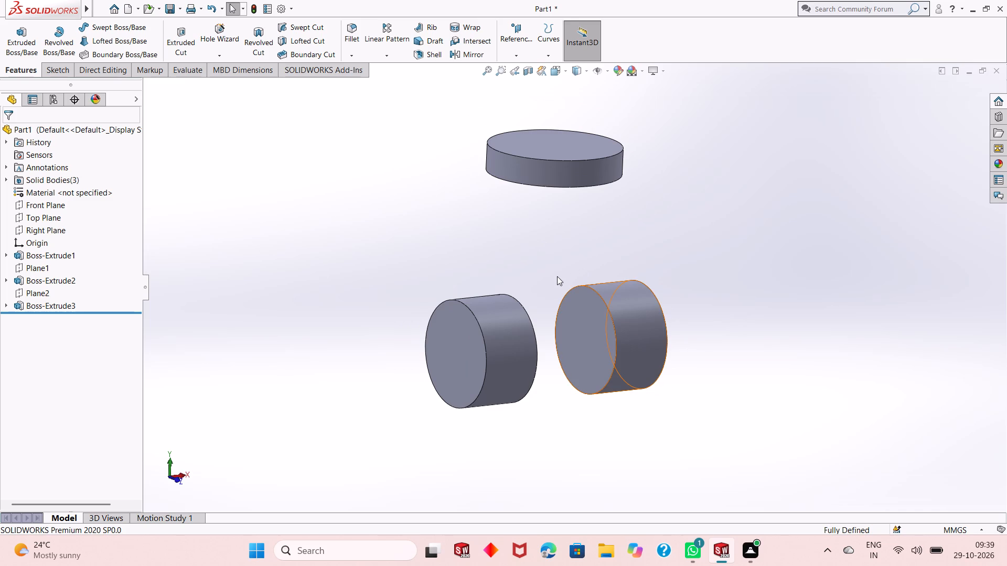
{"action": "middle_click_drag", "start_coordinate": [557, 280], "coordinate": [548, 165]}
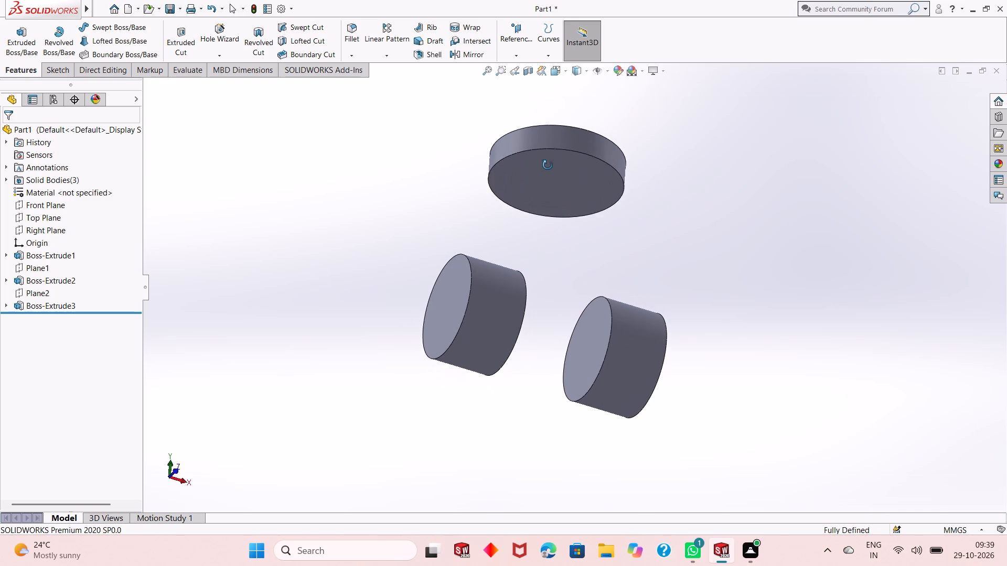
{"action": "middle_click_drag", "start_coordinate": [548, 165], "coordinate": [548, 162]}
{"action": "left_click", "coordinate": [552, 167]}
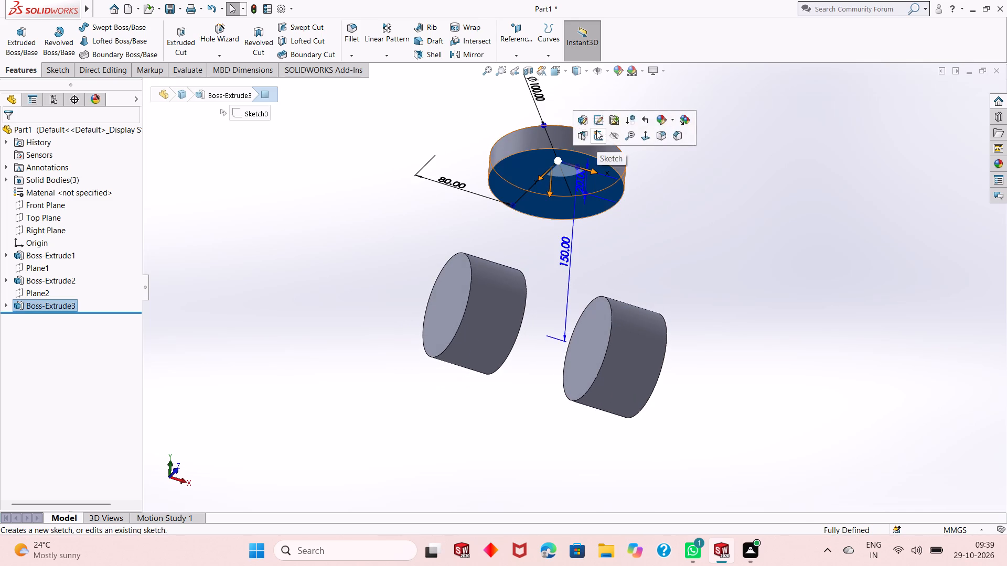
{"action": "left_click", "coordinate": [596, 130]}
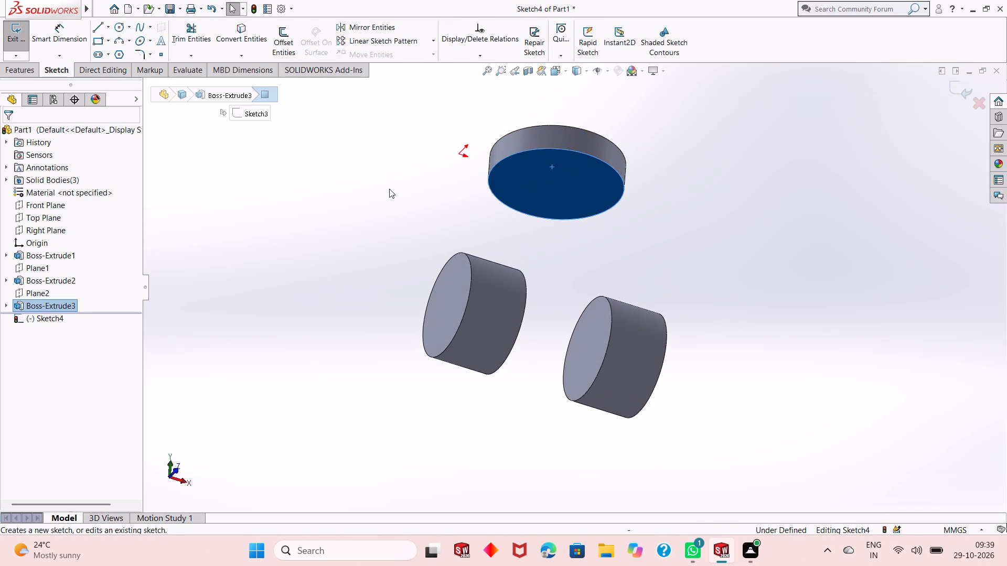
{"action": "left_click", "coordinate": [389, 189]}
{"action": "left_click", "coordinate": [120, 29]}
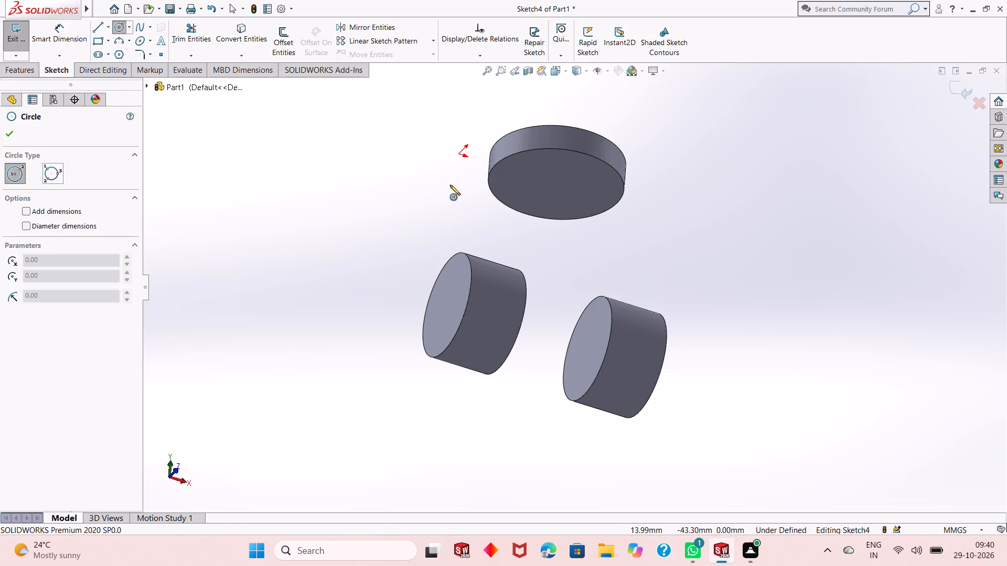
{"action": "left_click", "coordinate": [556, 184]}
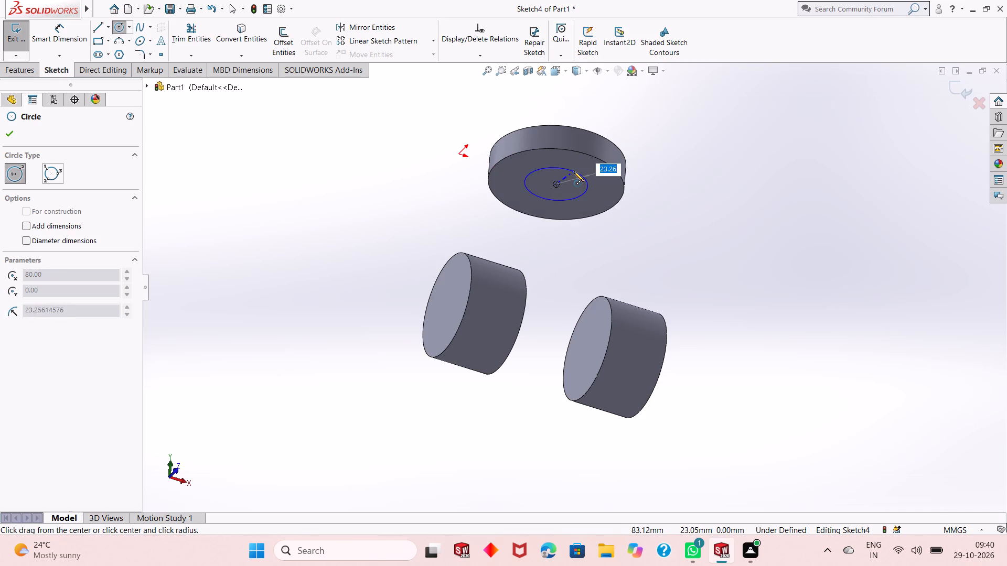
{"action": "left_click", "coordinate": [576, 167]}
{"action": "right_click", "coordinate": [354, 173]}
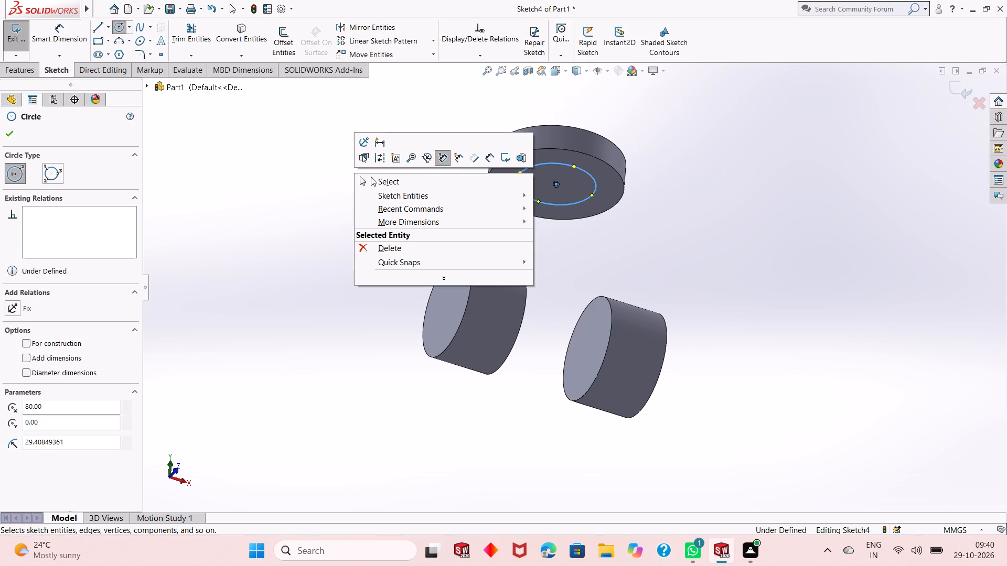
{"action": "left_click", "coordinate": [372, 179]}
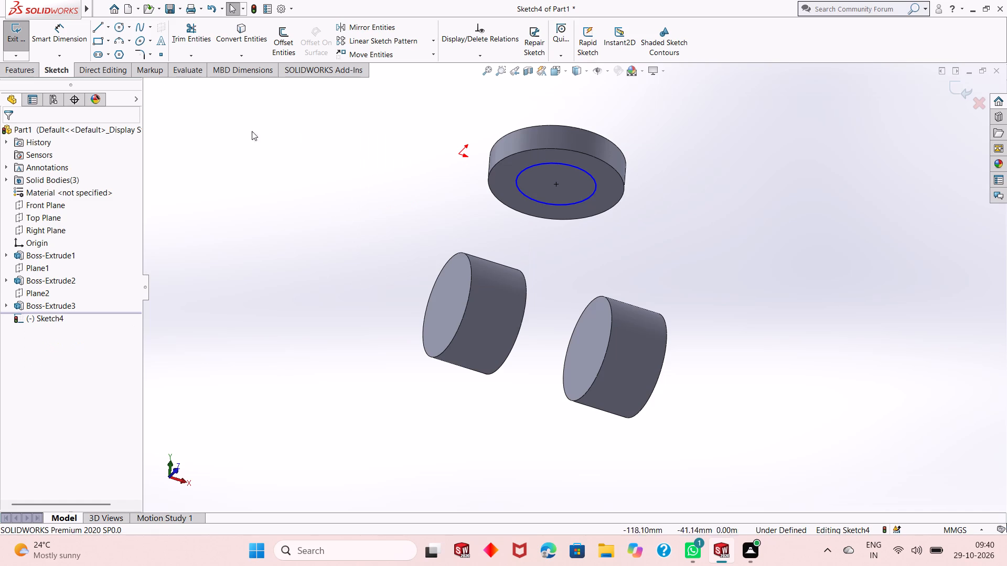
Dimension the new circle on the disc's underside to a diameter of 65 mm.
{"action": "left_click", "coordinate": [76, 38]}
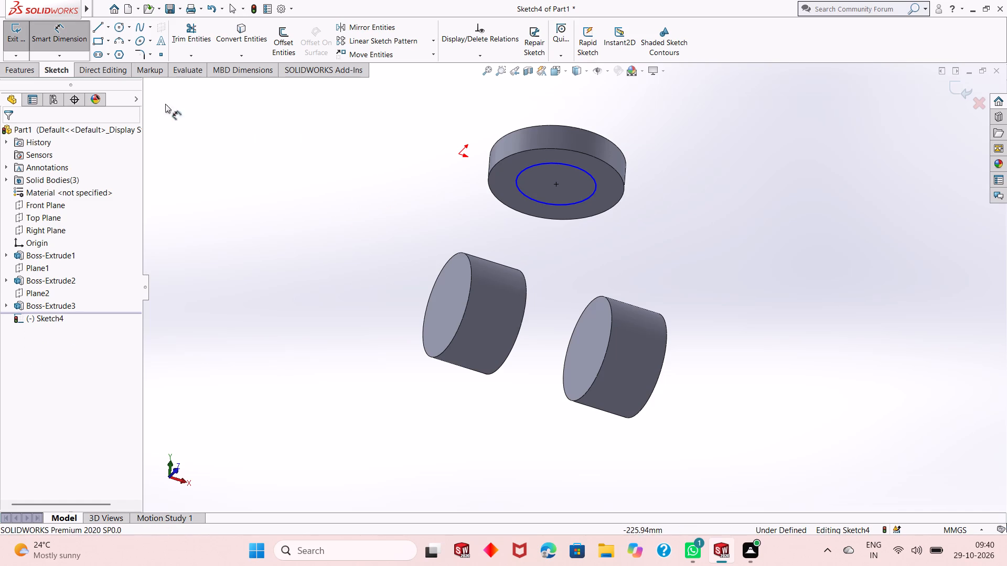
{"action": "left_click", "coordinate": [545, 202]}
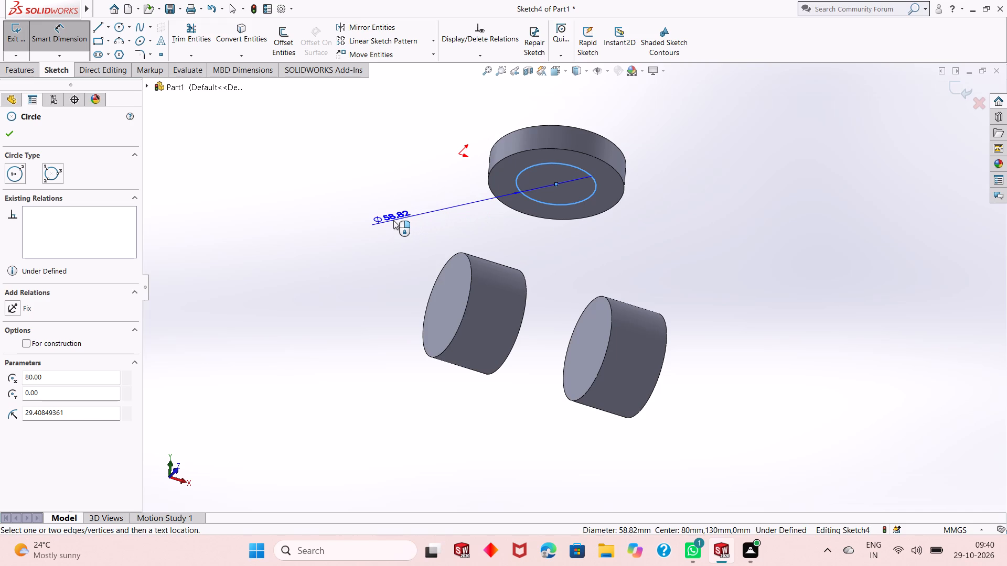
{"action": "left_click", "coordinate": [393, 220]}
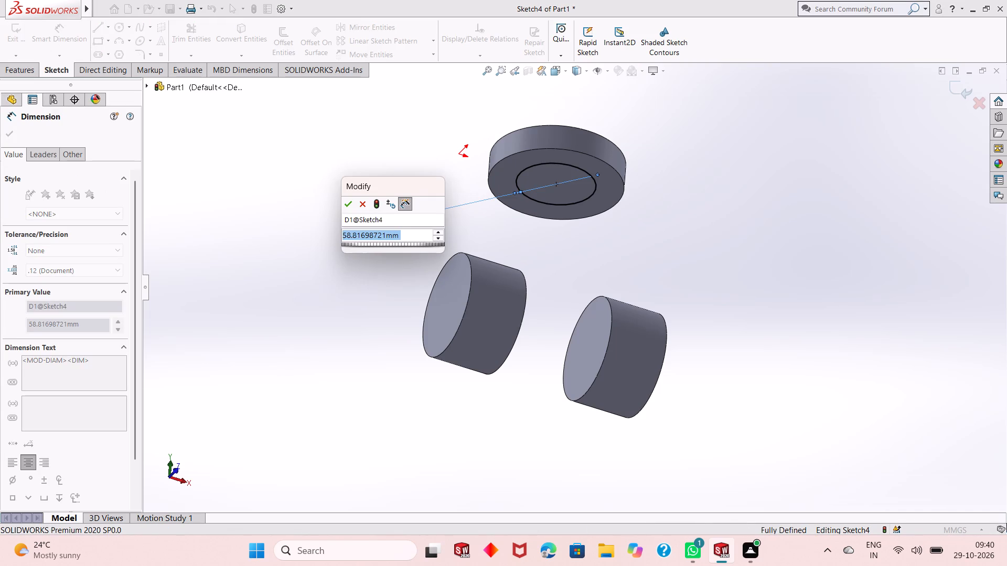
{"action": "key", "text": "6"}
{"action": "key", "text": "5"}
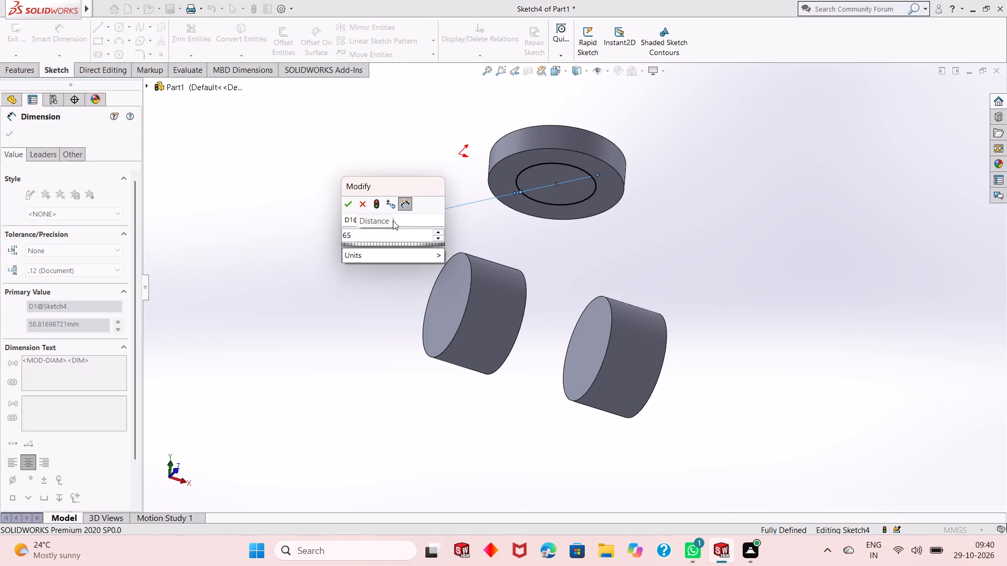
{"action": "key", "text": "Return"}
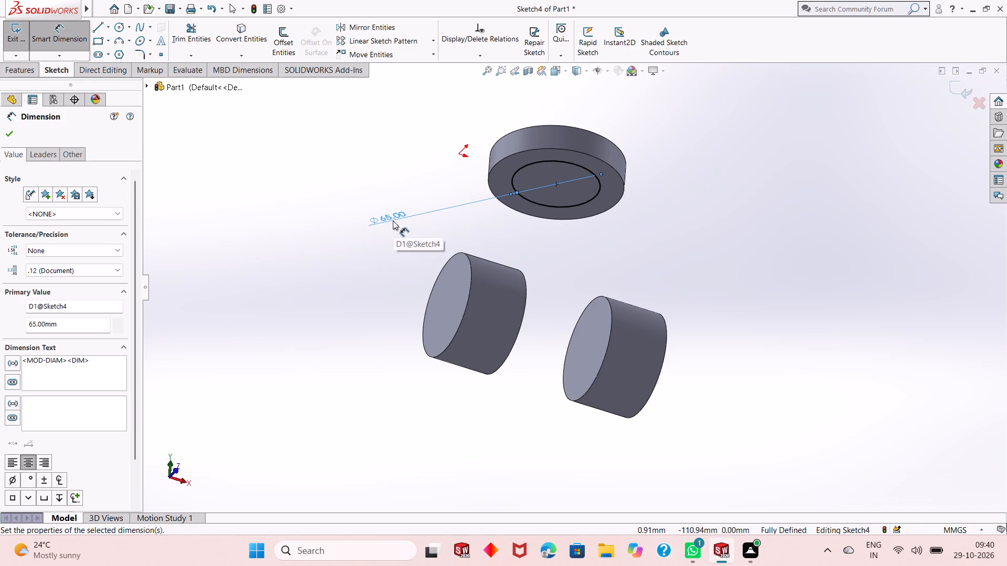
{"action": "right_click", "coordinate": [229, 162]}
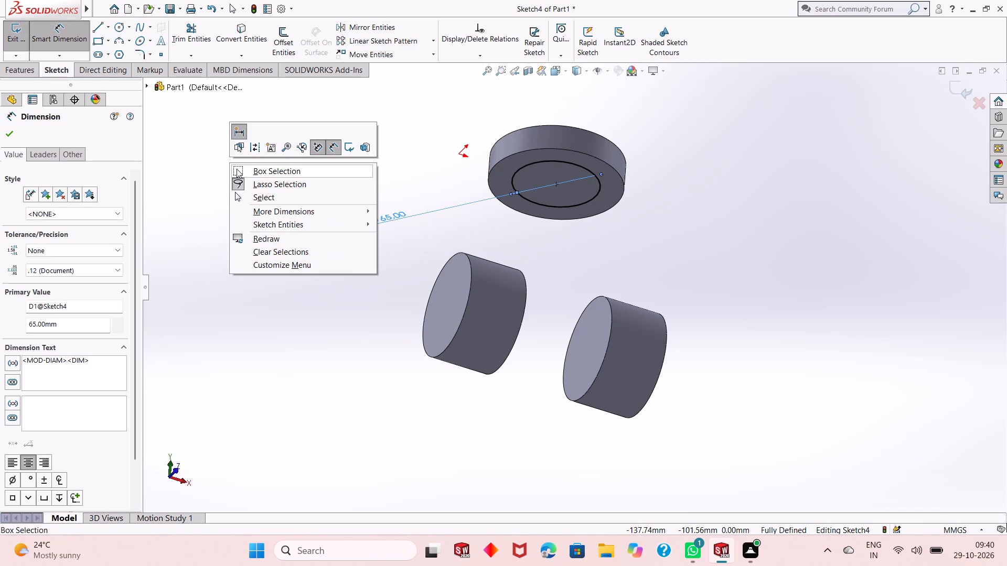
{"action": "left_click", "coordinate": [269, 197]}
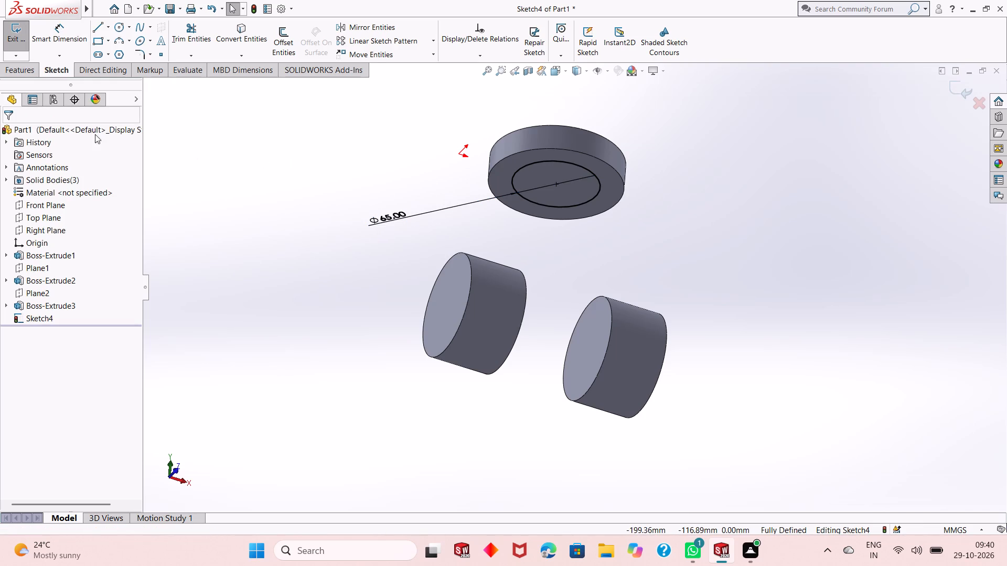
Extrude the 65 mm circle as a blind boss 15 mm downwards from the disc, merged with it.
{"action": "left_click", "coordinate": [27, 69]}
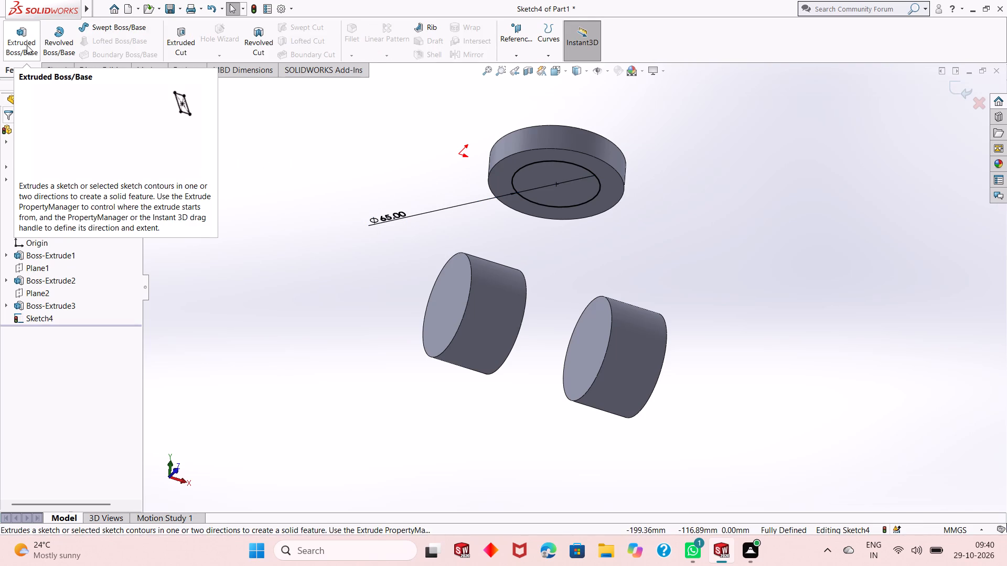
{"action": "left_click", "coordinate": [27, 45]}
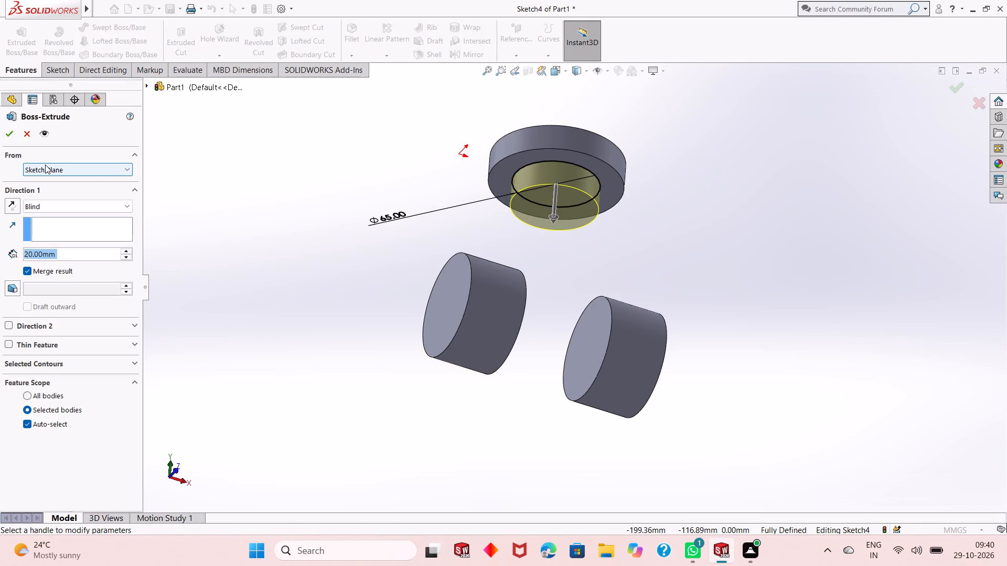
{"action": "type", "text": "15"}
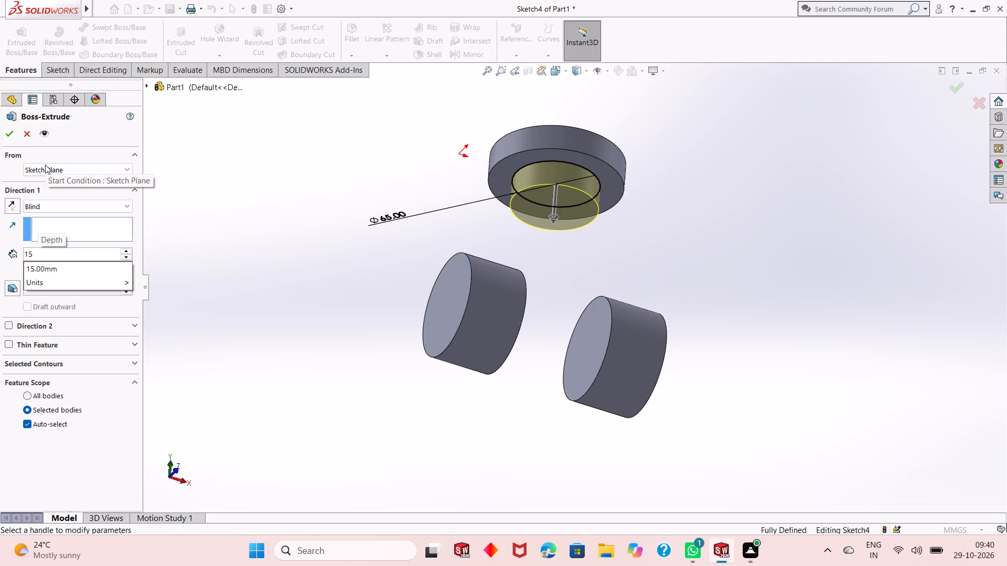
{"action": "key", "text": "Return"}
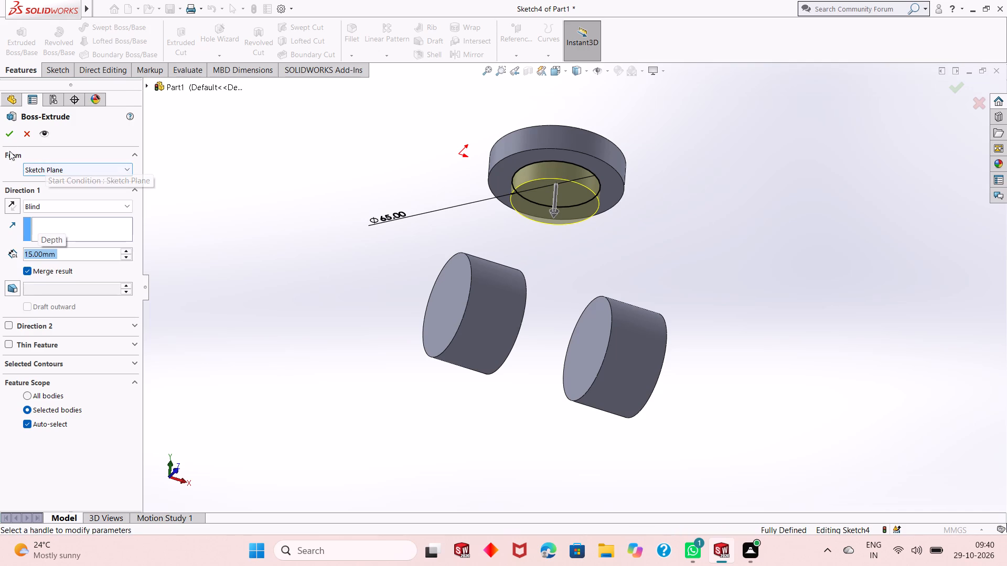
{"action": "left_click", "coordinate": [9, 136]}
{"action": "left_click", "coordinate": [319, 206]}
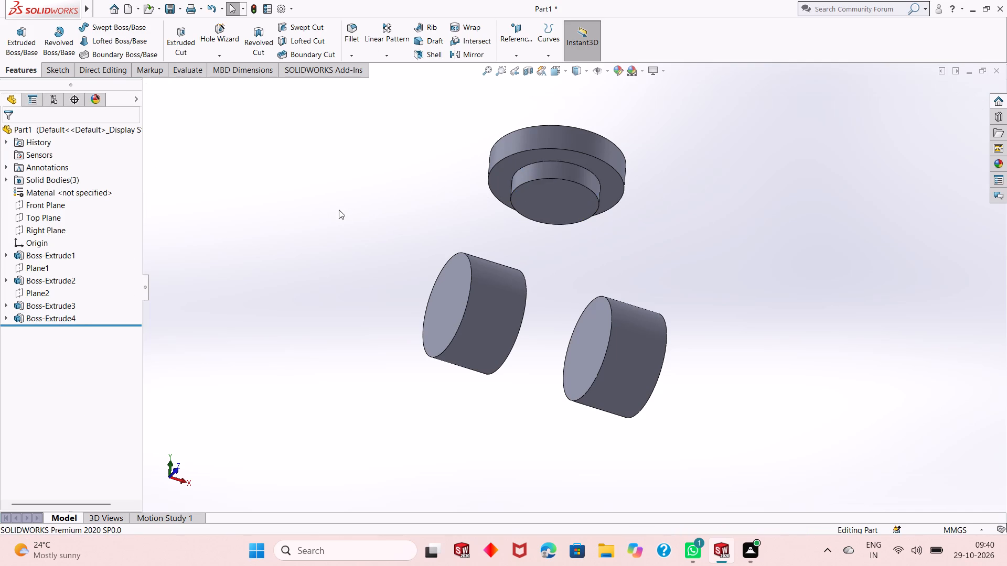
Start a sketch on the 65 mm boss's bottom face and draw a concentric circle about 46 mm in diameter.
{"action": "middle_click_drag", "start_coordinate": [433, 195], "coordinate": [454, 250]}
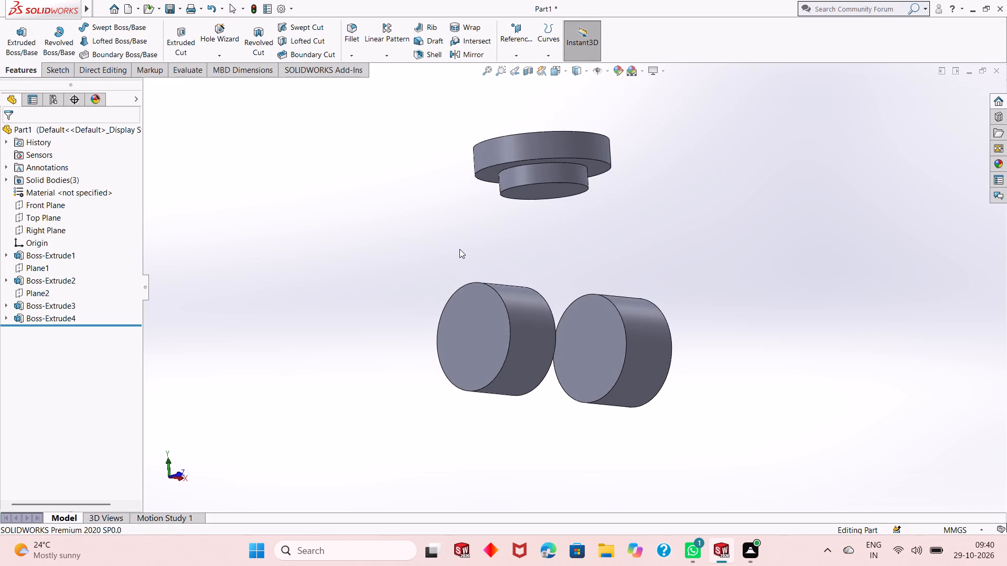
{"action": "scroll", "coordinate": [459, 249], "scroll_direction": "down", "scroll_amount": 1}
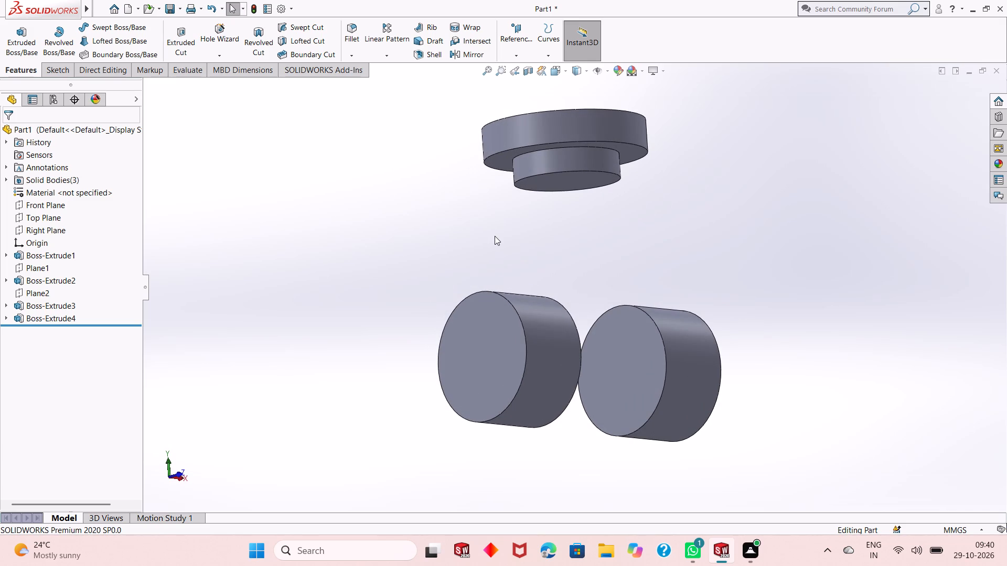
{"action": "left_click", "coordinate": [588, 179]}
{"action": "left_click", "coordinate": [635, 147]}
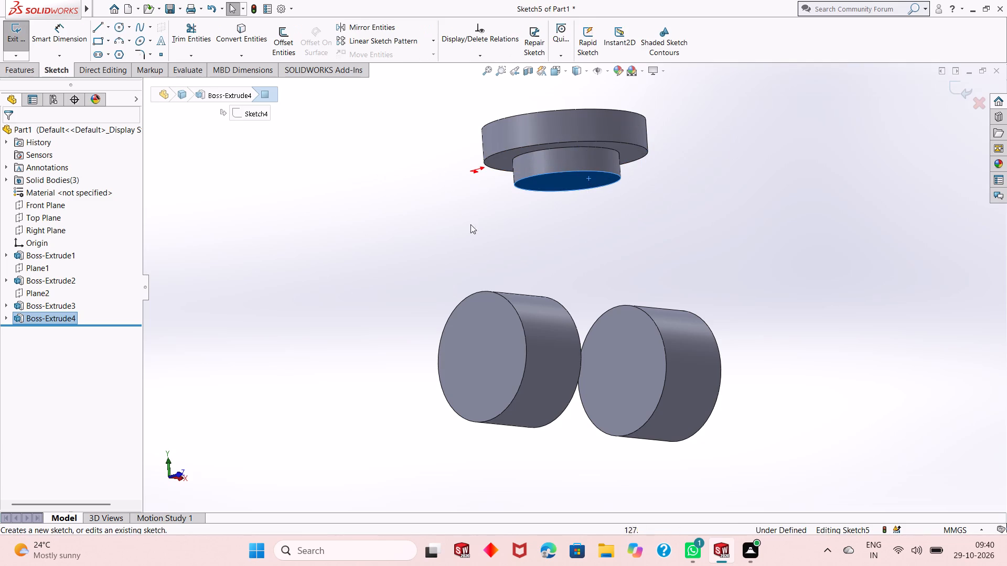
{"action": "left_click", "coordinate": [421, 231]}
{"action": "middle_click_drag", "start_coordinate": [569, 361], "coordinate": [567, 334]}
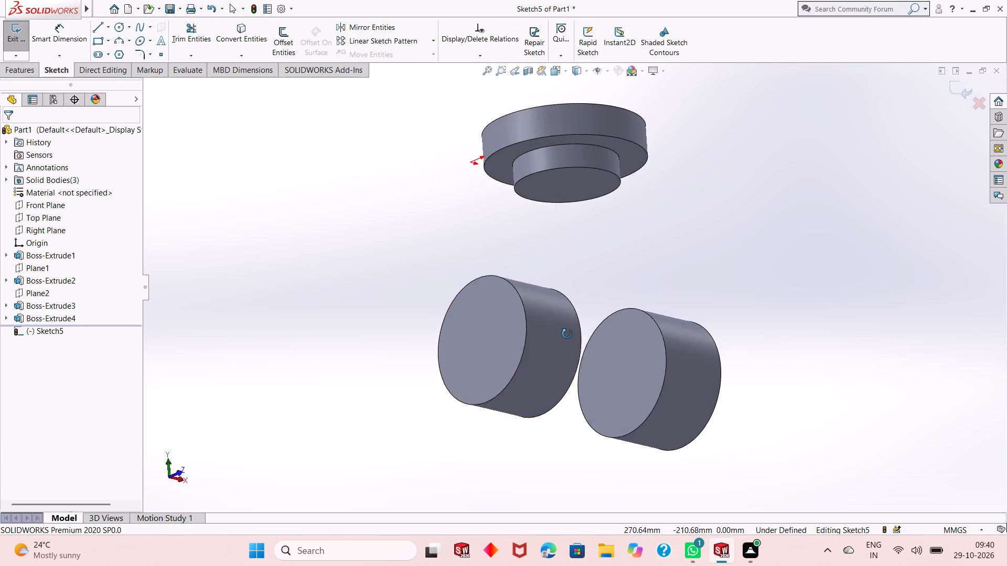
{"action": "middle_click_drag", "start_coordinate": [567, 334], "coordinate": [551, 276]}
{"action": "scroll", "coordinate": [561, 152], "scroll_direction": "down", "scroll_amount": 3}
{"action": "scroll", "coordinate": [598, 242], "scroll_direction": "down", "scroll_amount": 2}
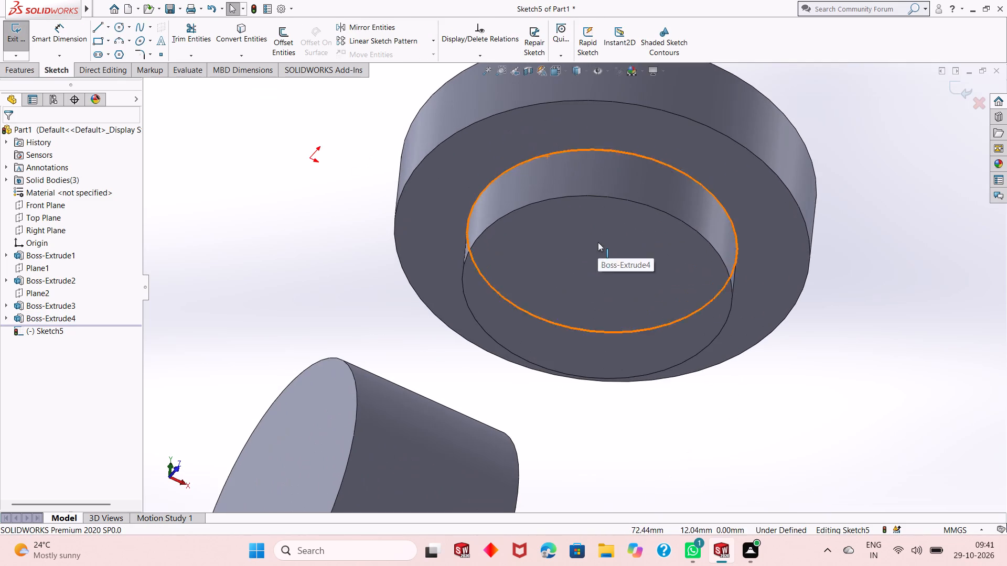
{"action": "scroll", "coordinate": [611, 338], "scroll_direction": "up", "scroll_amount": 1}
{"action": "middle_click_drag", "start_coordinate": [611, 354], "coordinate": [612, 326]}
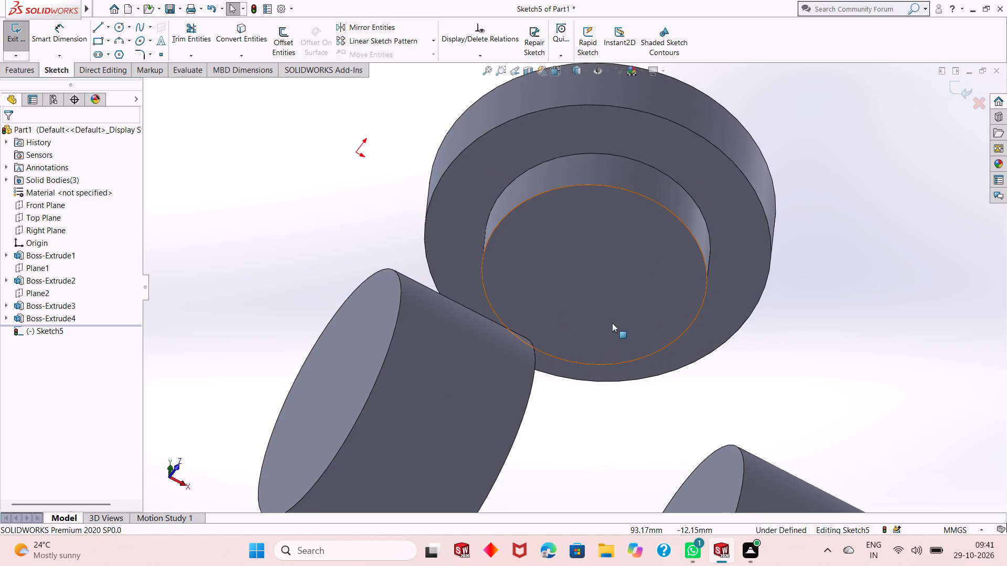
{"action": "left_click", "coordinate": [115, 25]}
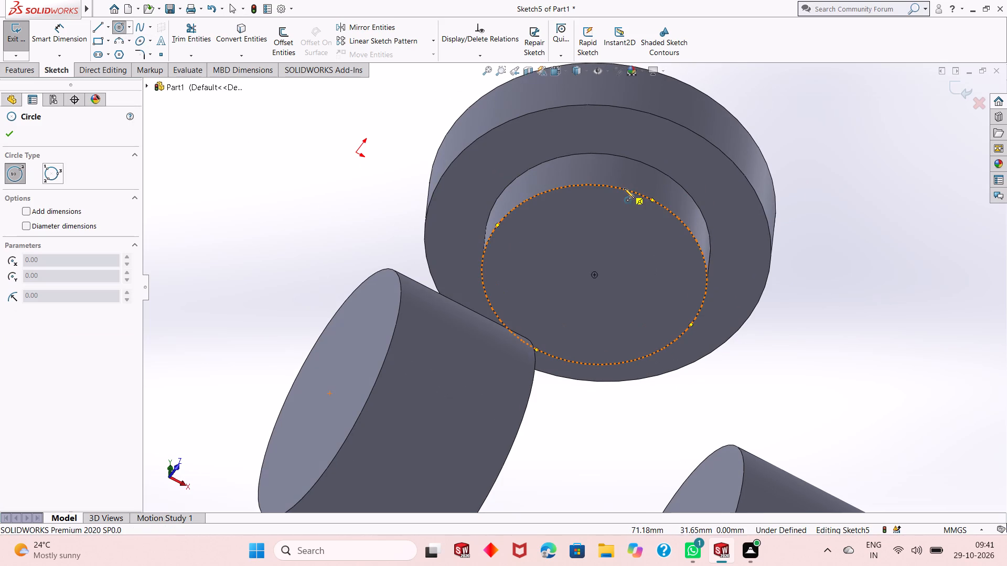
{"action": "left_click", "coordinate": [595, 275]}
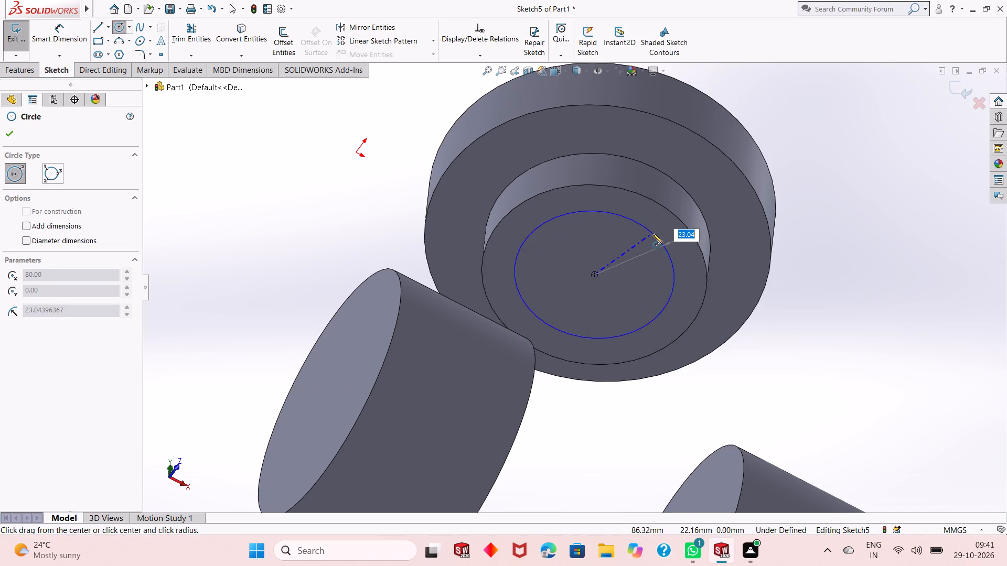
{"action": "left_click", "coordinate": [652, 233]}
{"action": "right_click", "coordinate": [223, 172]}
{"action": "left_click", "coordinate": [235, 176]}
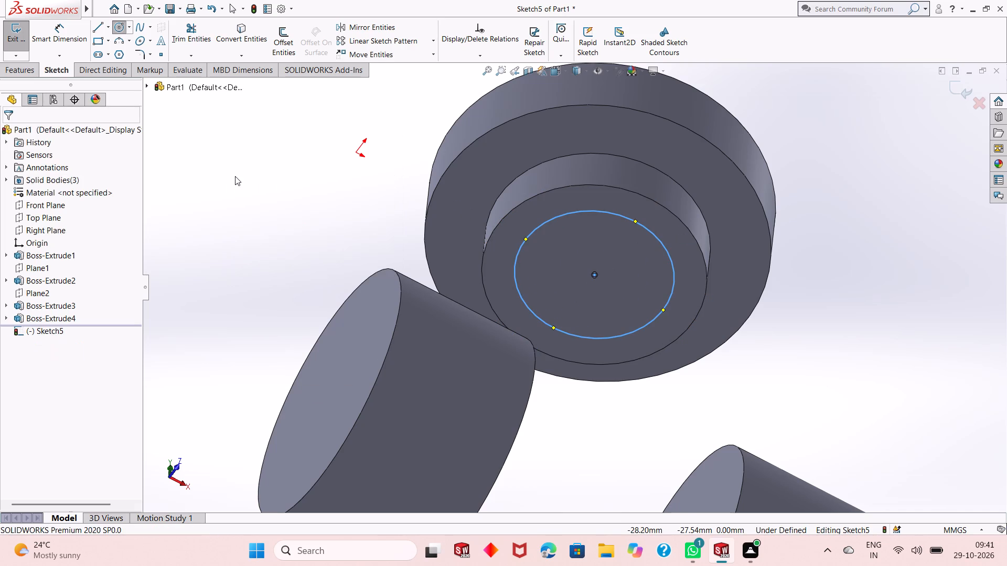
Dimension the circle on the 65 mm boss's bottom face to a diameter of 80 mm.
{"action": "left_click", "coordinate": [71, 39]}
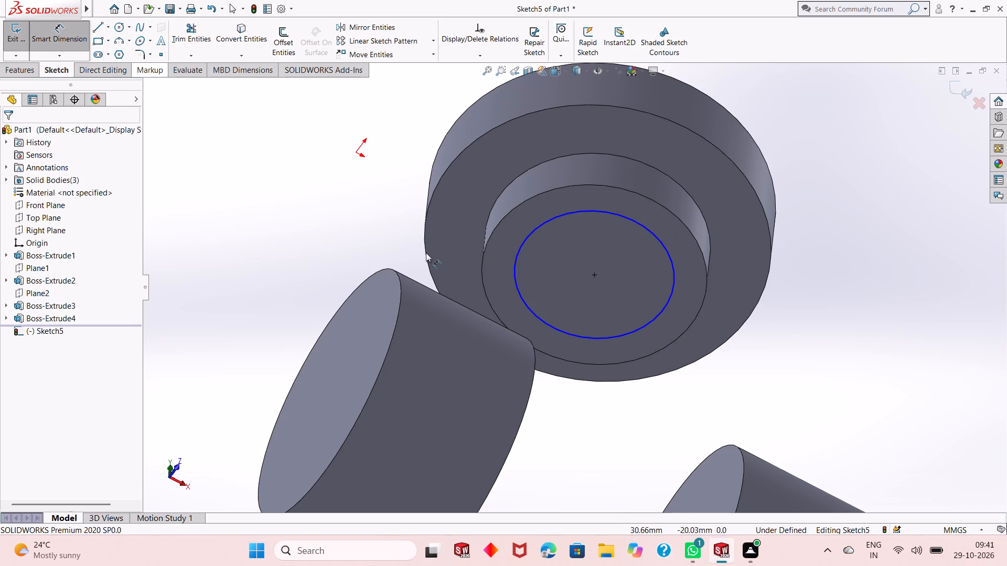
{"action": "left_click", "coordinate": [609, 339]}
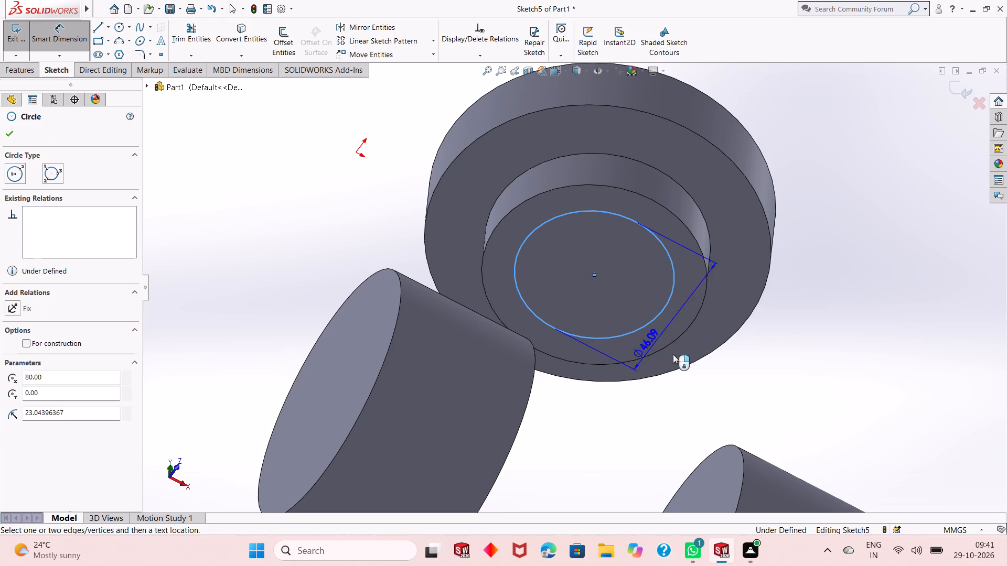
{"action": "left_click", "coordinate": [734, 422]}
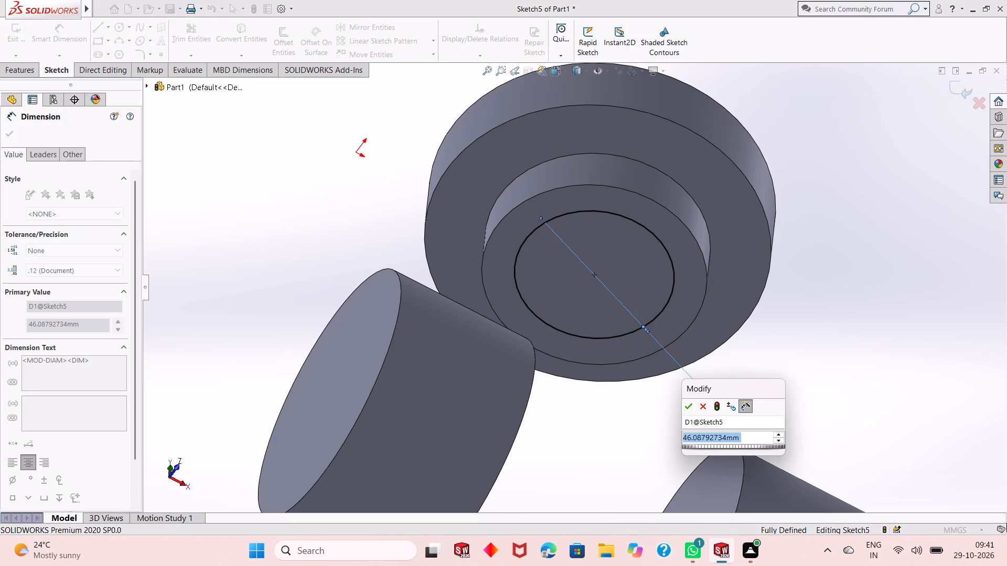
{"action": "type", "text": "80"}
{"action": "key", "text": "Return"}
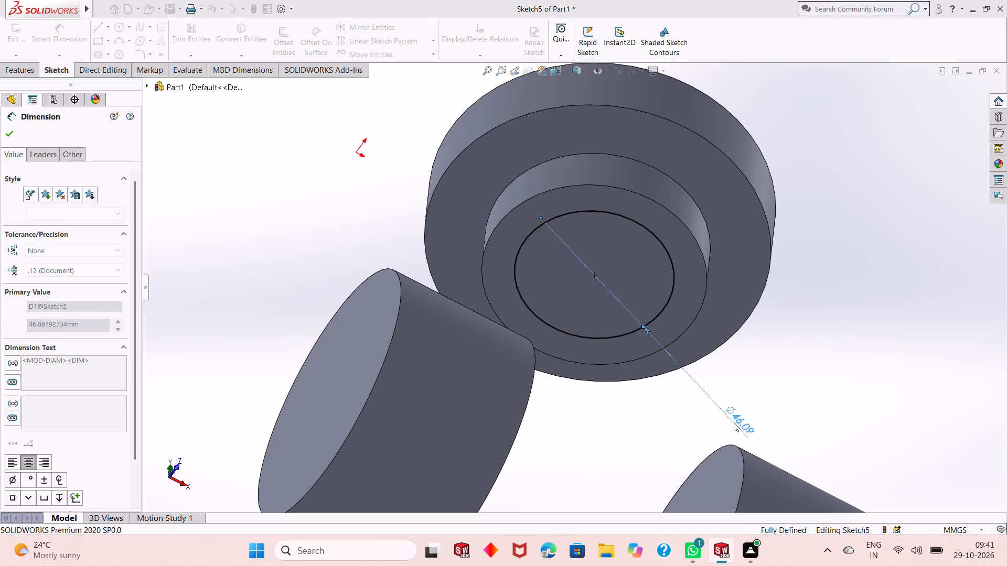
{"action": "scroll", "coordinate": [680, 375], "scroll_direction": "up", "scroll_amount": 2}
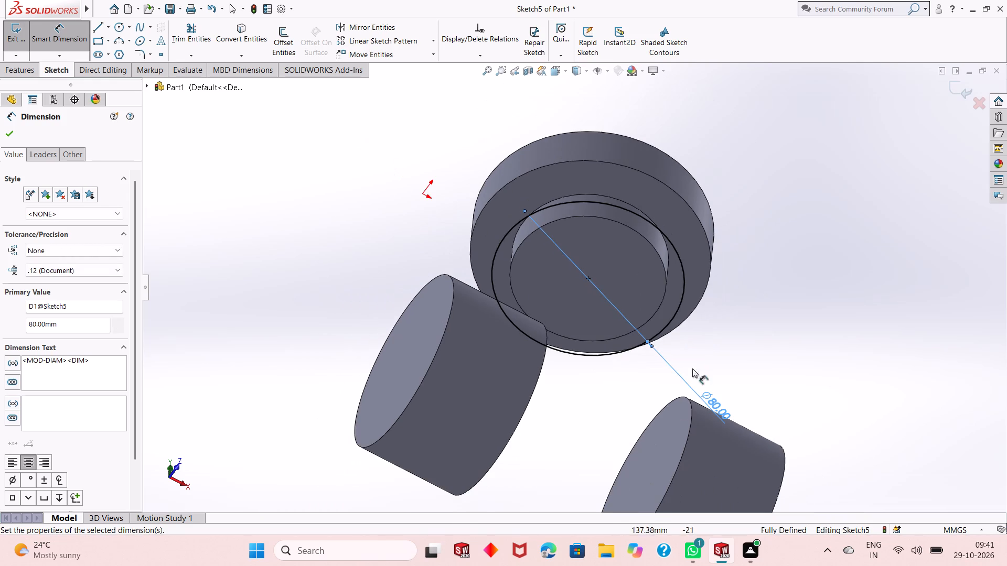
{"action": "right_click", "coordinate": [773, 263]}
{"action": "left_click", "coordinate": [787, 297]}
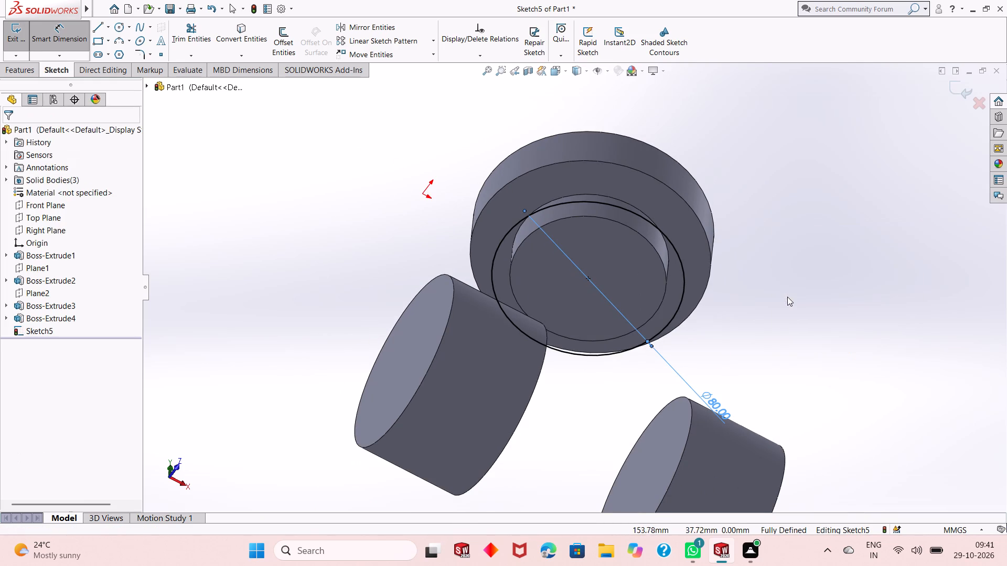
Extrude the 80 mm circle as a blind boss 60 mm downwards from the 65 mm boss, merged with it.
{"action": "middle_click_drag", "start_coordinate": [650, 288], "coordinate": [667, 394]}
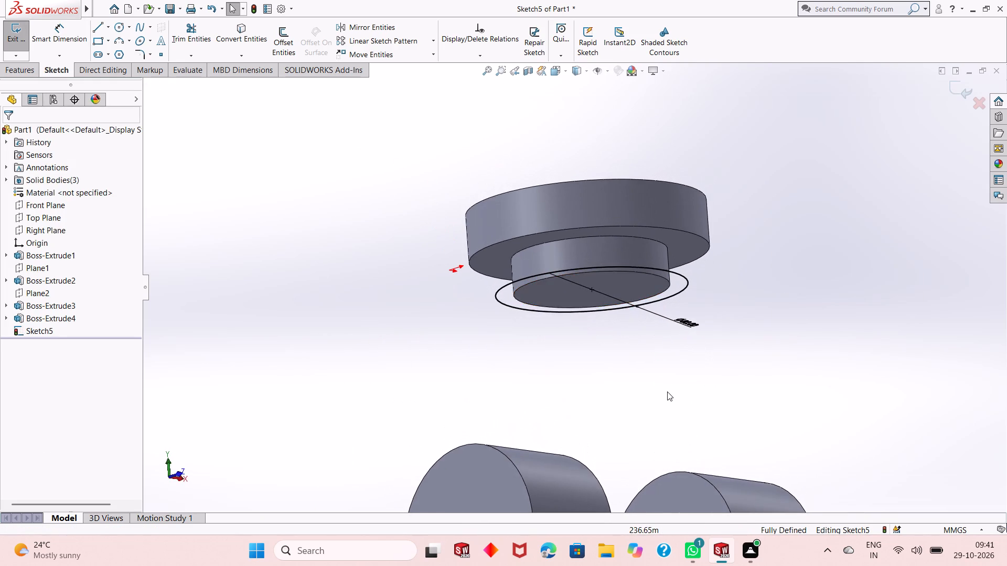
{"action": "scroll", "coordinate": [667, 391], "scroll_direction": "up", "scroll_amount": 1}
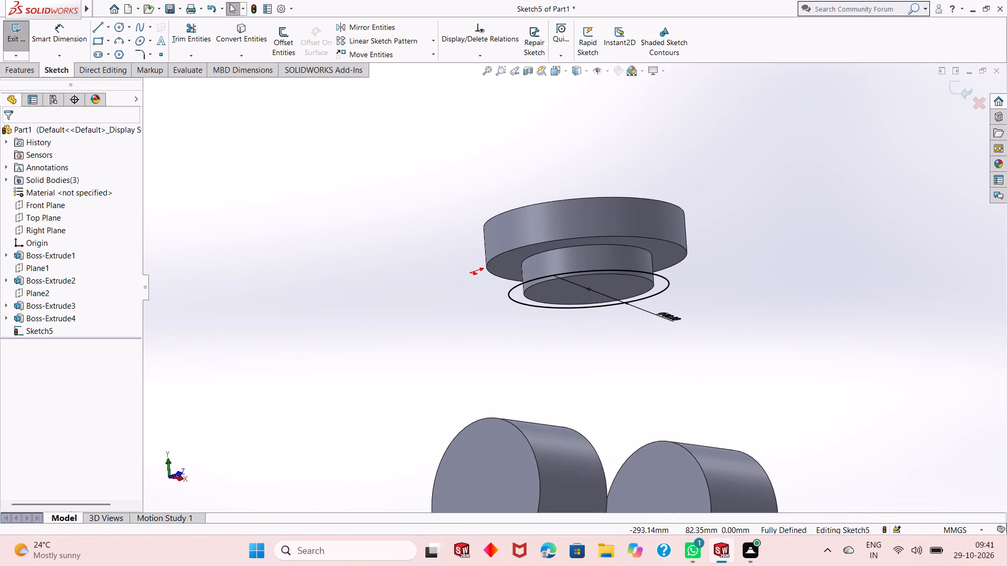
{"action": "left_click", "coordinate": [34, 75]}
{"action": "left_click", "coordinate": [25, 47]}
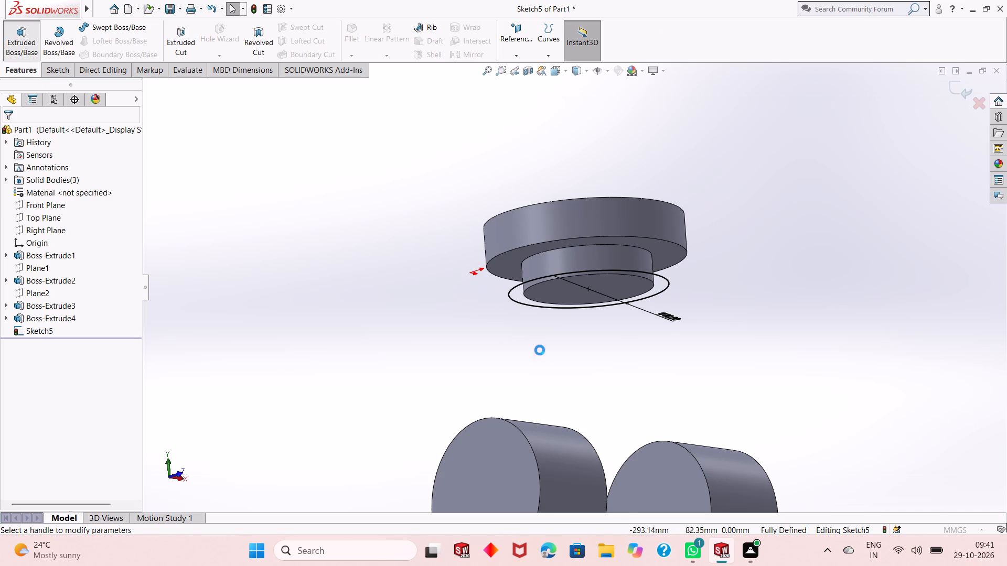
{"action": "scroll", "coordinate": [540, 351], "scroll_direction": "up", "scroll_amount": 2}
{"action": "middle_click_drag", "start_coordinate": [593, 351], "coordinate": [600, 393]}
{"action": "scroll", "coordinate": [602, 393], "scroll_direction": "down", "scroll_amount": 1}
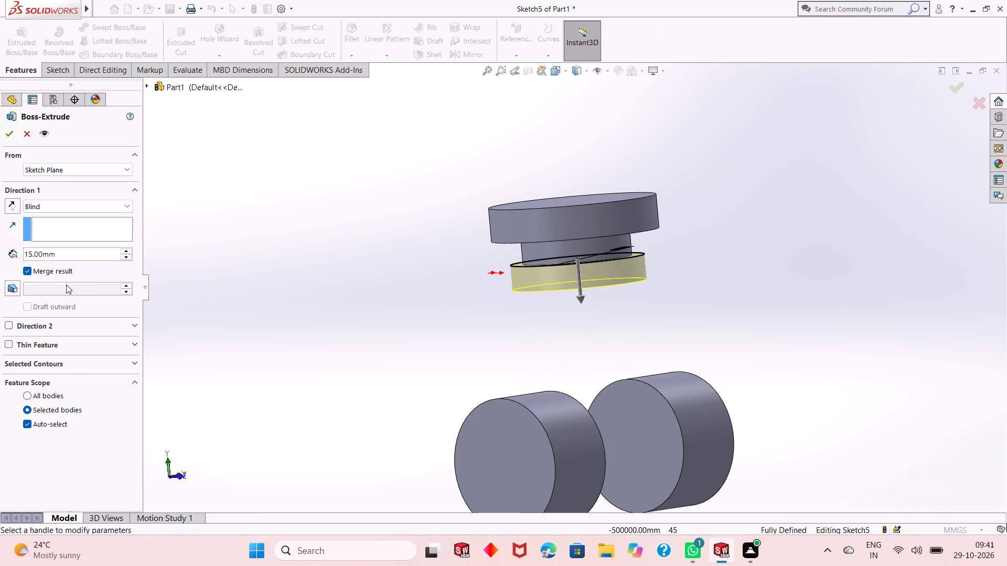
{"action": "double_click", "coordinate": [66, 256]}
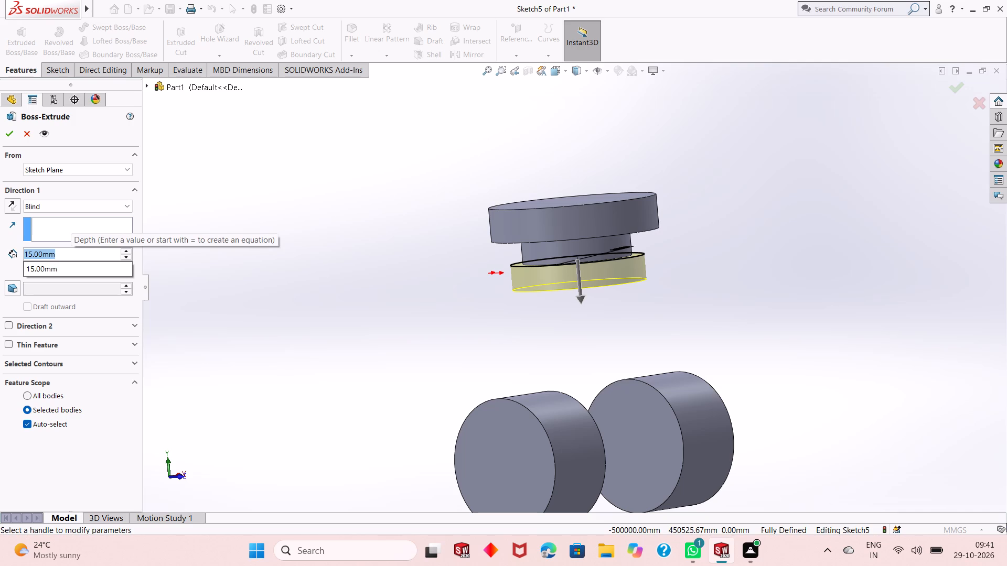
{"action": "type", "text": "95-35"}
{"action": "key", "text": "Return"}
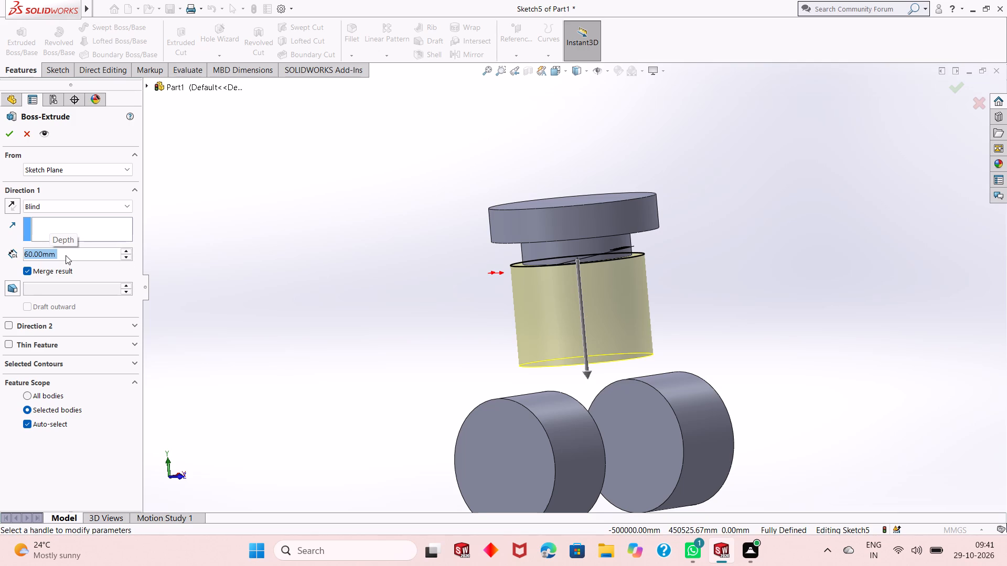
{"action": "left_click", "coordinate": [8, 137]}
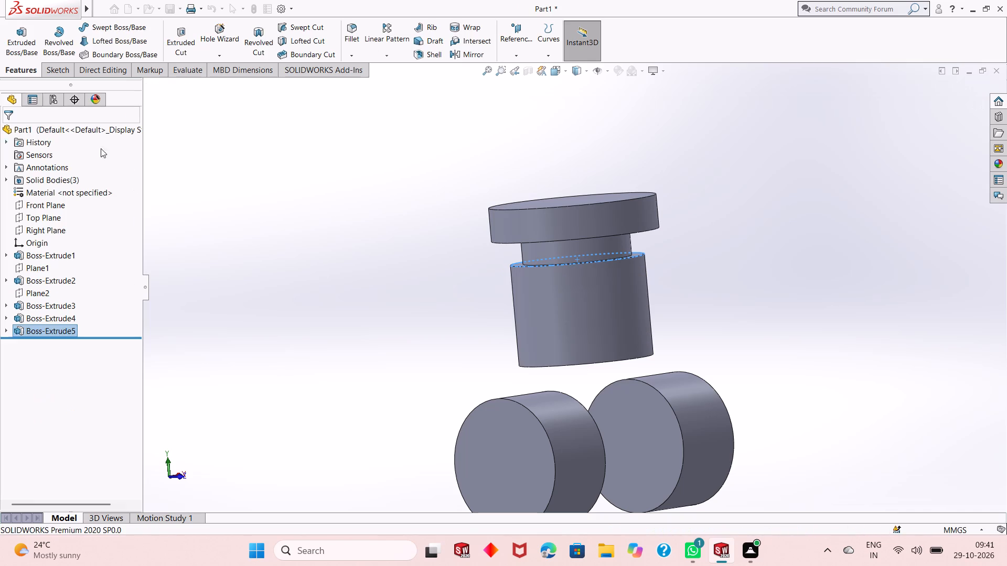
{"action": "left_click", "coordinate": [315, 263]}
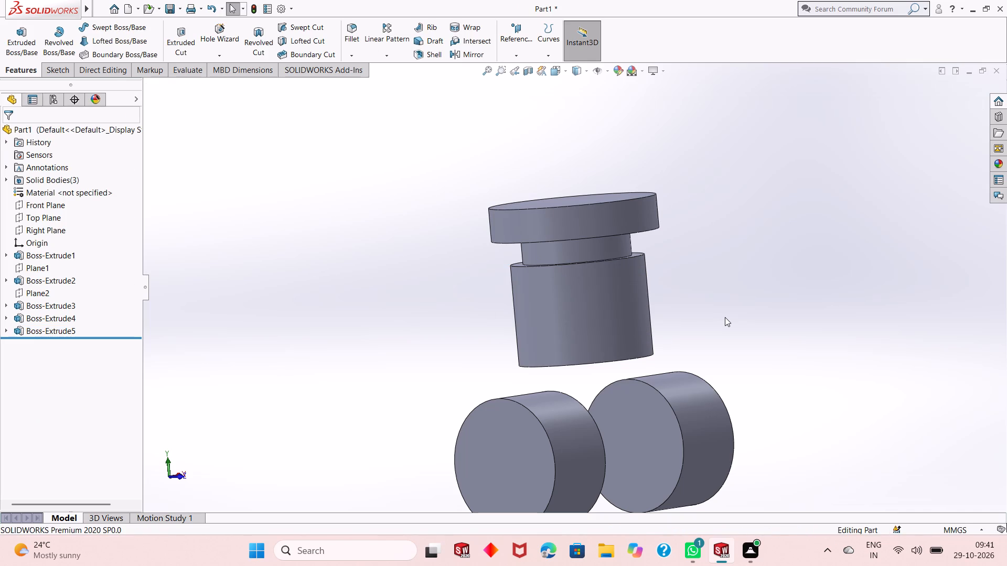
Create a reference plane parallel to the Top Plane, offset 80 mm above it.
{"action": "scroll", "coordinate": [735, 349], "scroll_direction": "down", "scroll_amount": 2}
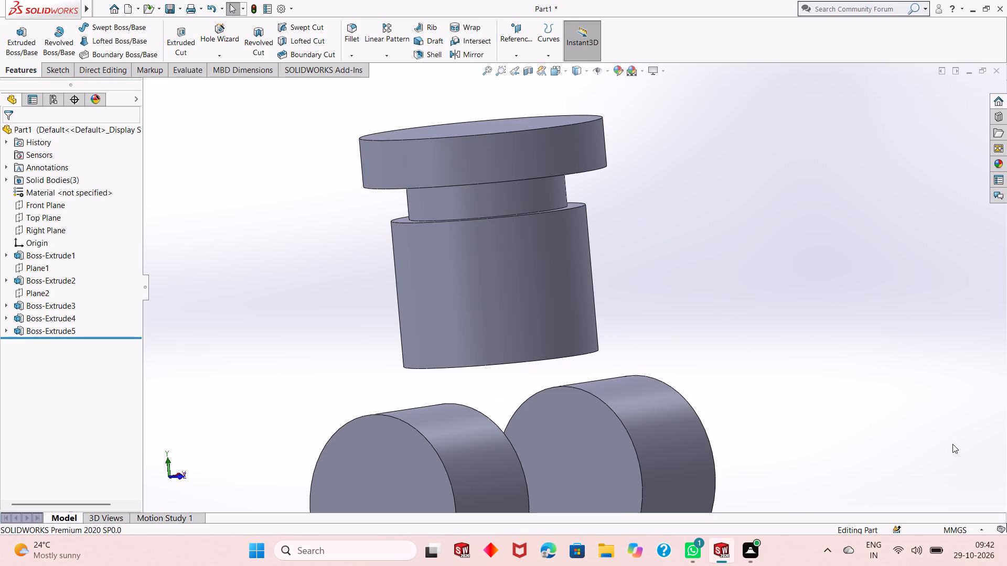
{"action": "middle_click_drag", "start_coordinate": [620, 334], "coordinate": [636, 340]}
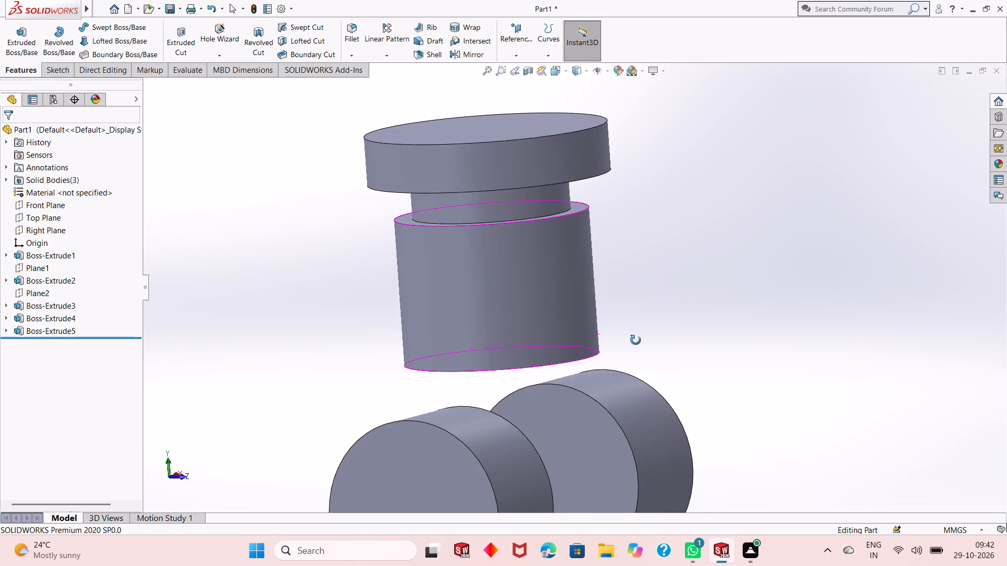
{"action": "middle_click_drag", "start_coordinate": [636, 340], "coordinate": [650, 314]}
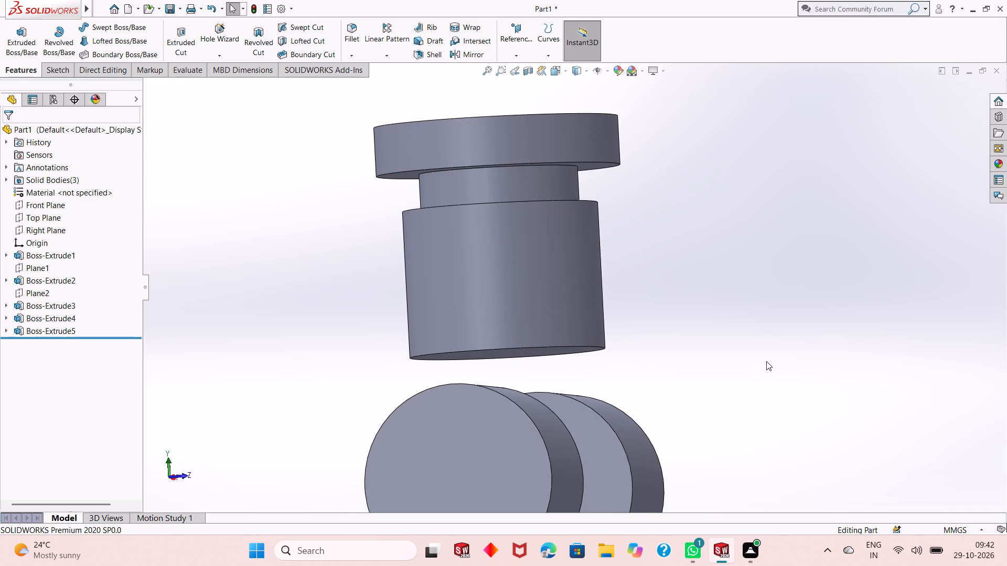
{"action": "scroll", "coordinate": [742, 391], "scroll_direction": "up", "scroll_amount": 1}
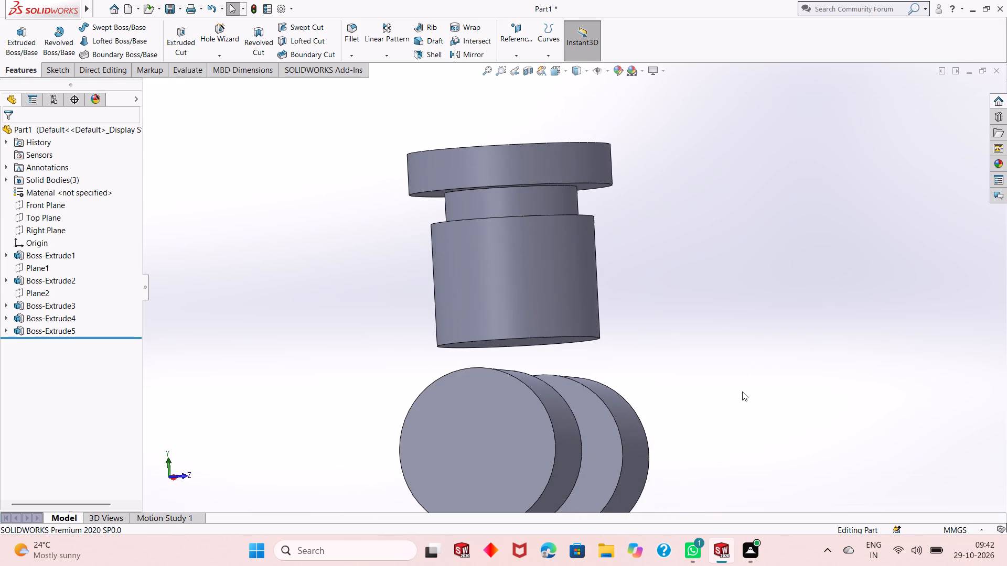
{"action": "middle_click_drag", "start_coordinate": [588, 374], "coordinate": [570, 399]}
{"action": "scroll", "coordinate": [570, 399], "scroll_direction": "up", "scroll_amount": 2}
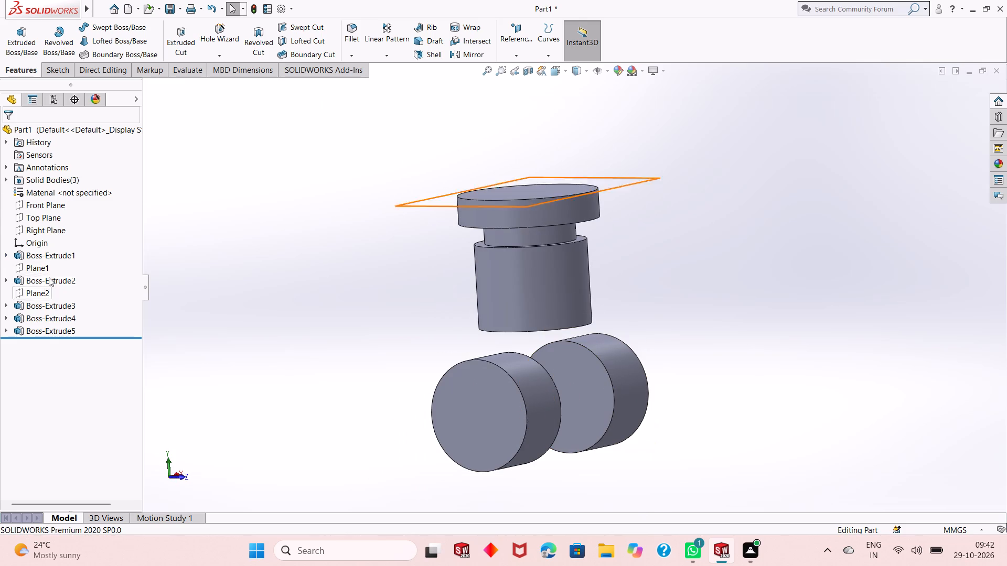
{"action": "left_click", "coordinate": [49, 214]}
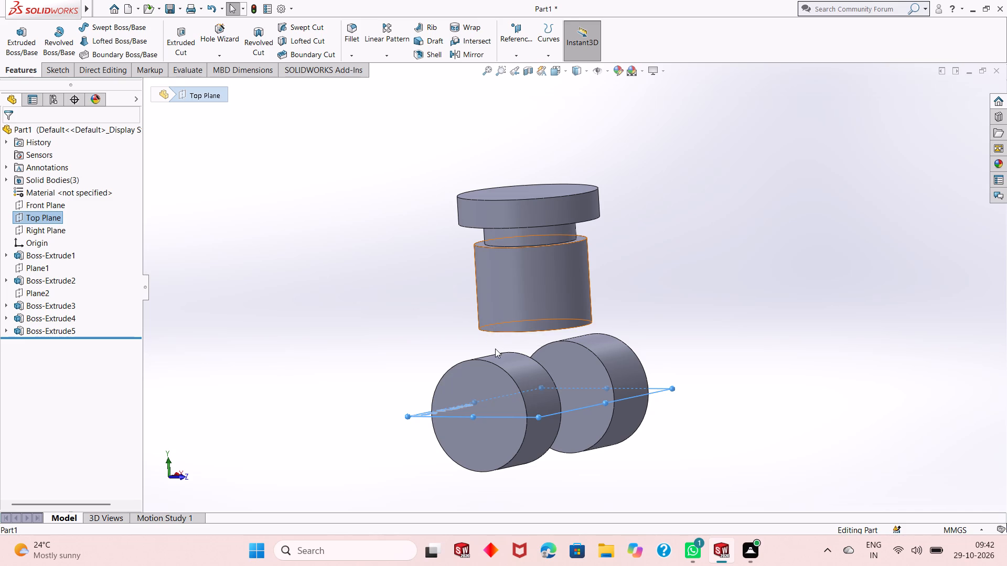
{"action": "left_click", "coordinate": [510, 34]}
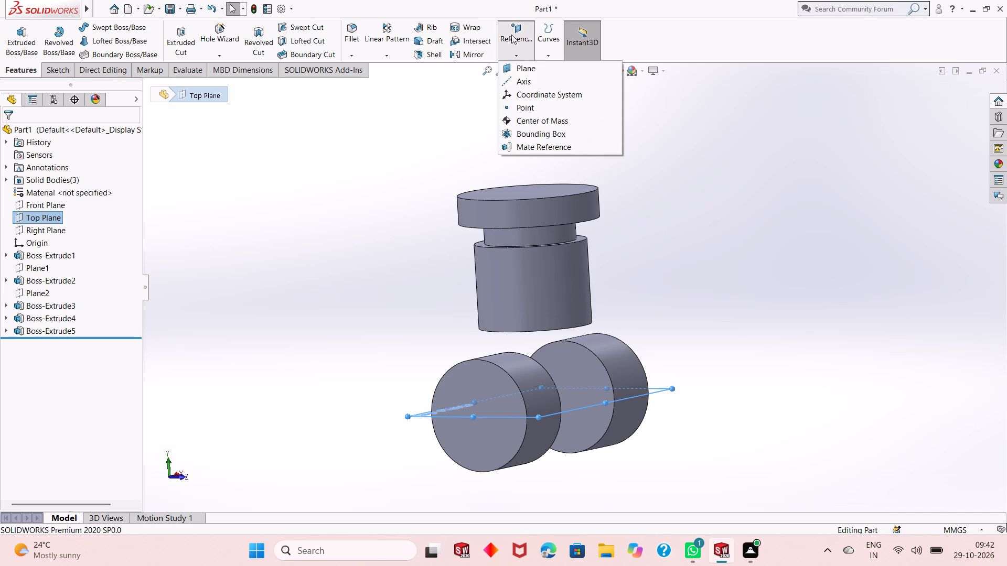
{"action": "left_click", "coordinate": [545, 69]}
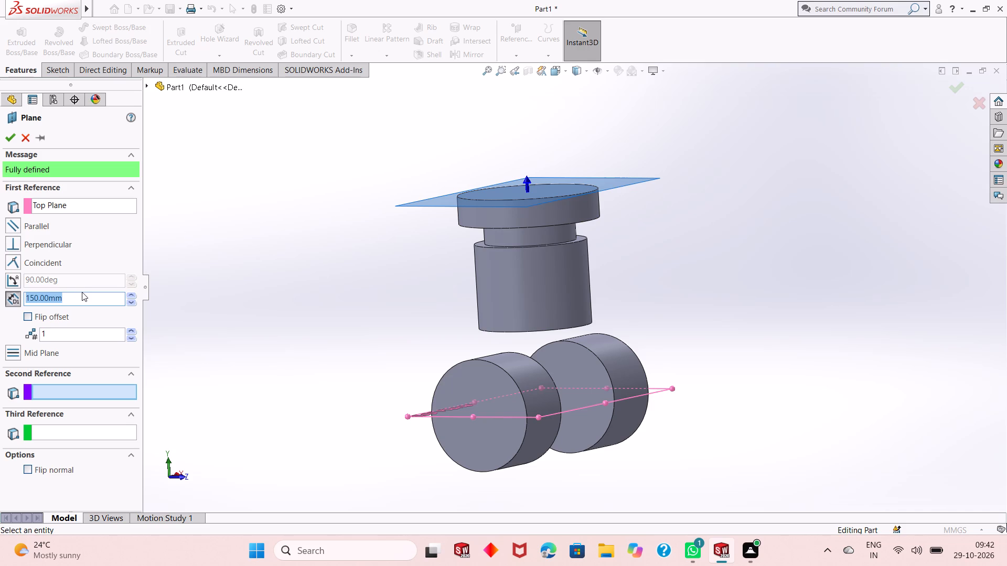
{"action": "type", "text": "18"}
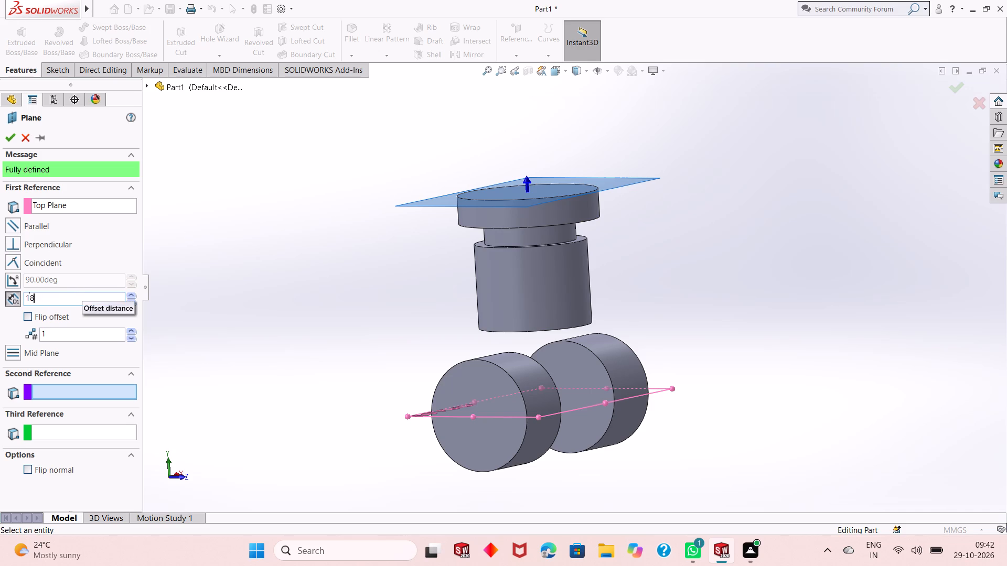
{"action": "key", "text": "BackSpace"}
{"action": "type", "text": "50-95"}
{"action": "key", "text": "Return"}
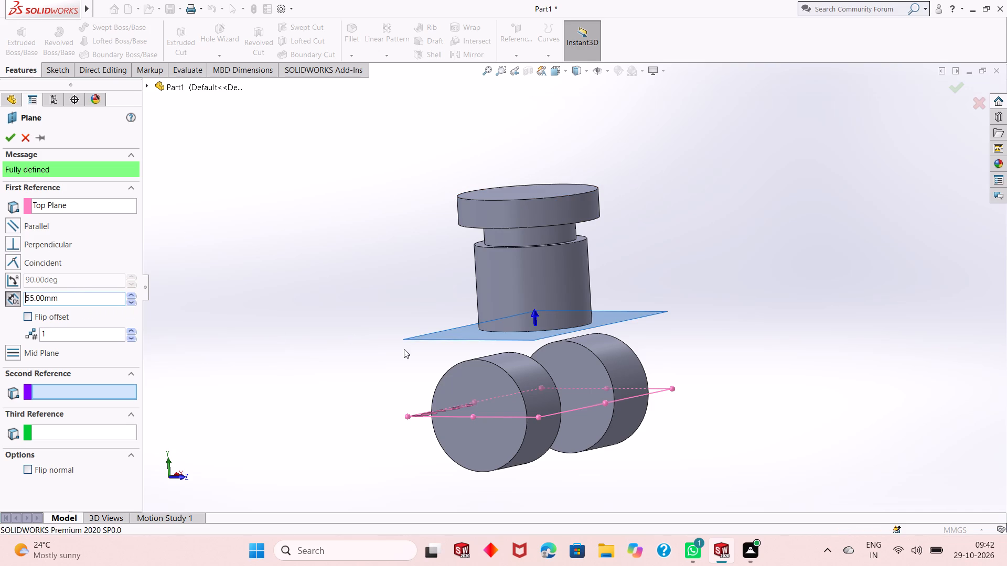
{"action": "middle_click_drag", "start_coordinate": [671, 363], "coordinate": [673, 357]}
{"action": "double_click", "coordinate": [87, 299]}
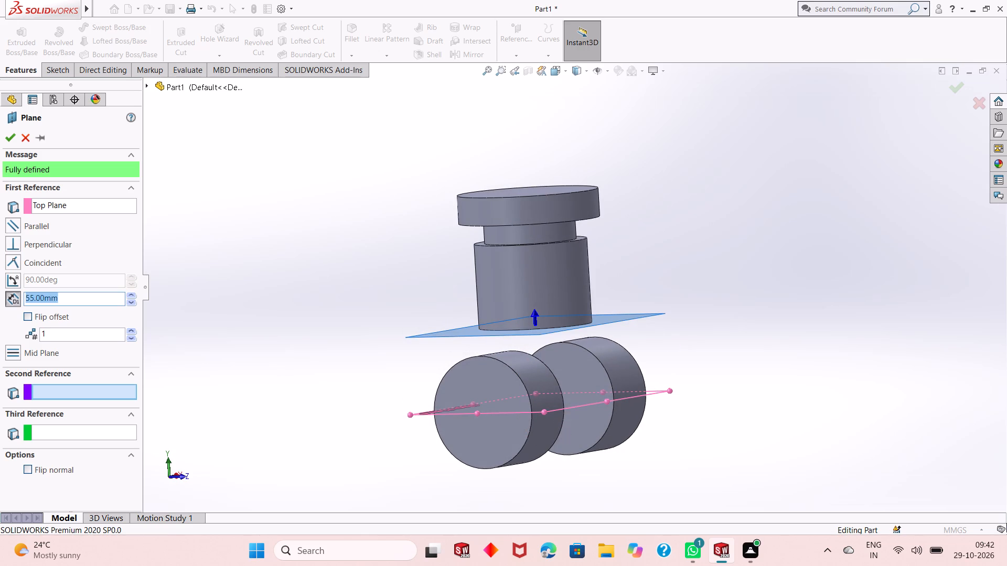
{"action": "type", "text": "55+25"}
{"action": "key", "text": "Return"}
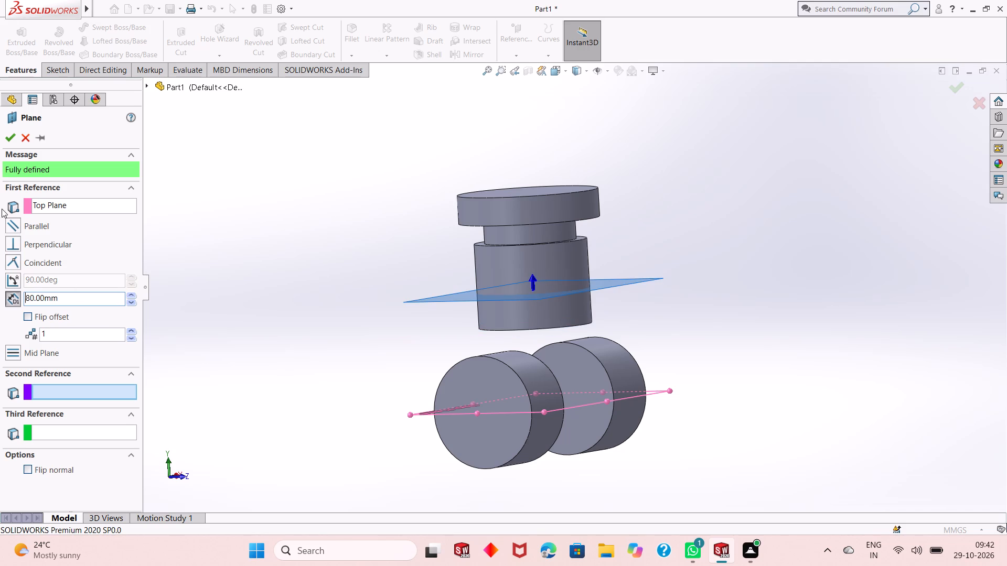
{"action": "left_click", "coordinate": [12, 133]}
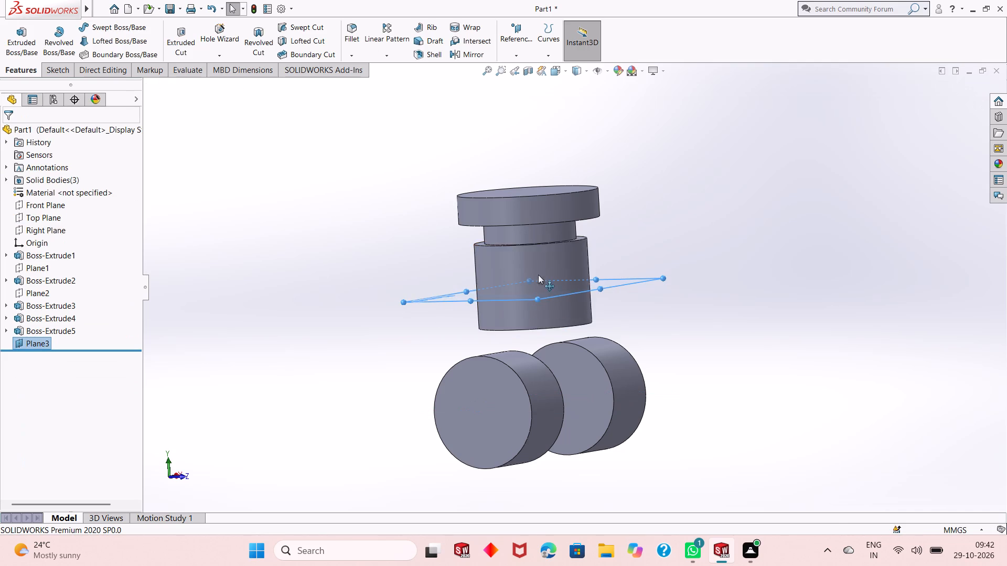
Start a sketch on the new 80 mm offset plane and draw a corner rectangle about 121 by 45 mm spanning between the two cylinders.
{"action": "middle_click_drag", "start_coordinate": [542, 265], "coordinate": [552, 323]}
{"action": "right_click", "coordinate": [621, 259]}
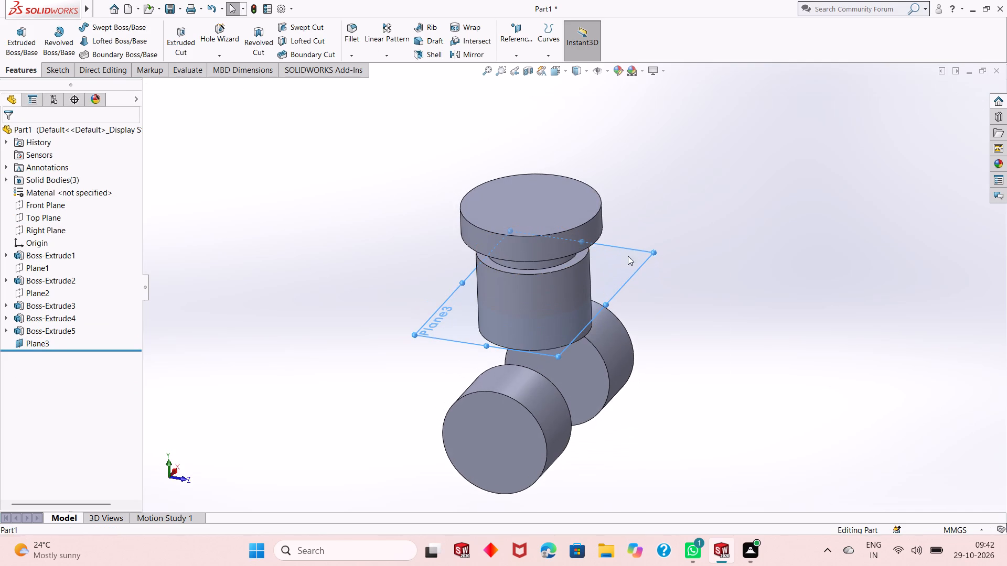
{"action": "left_click", "coordinate": [647, 241]}
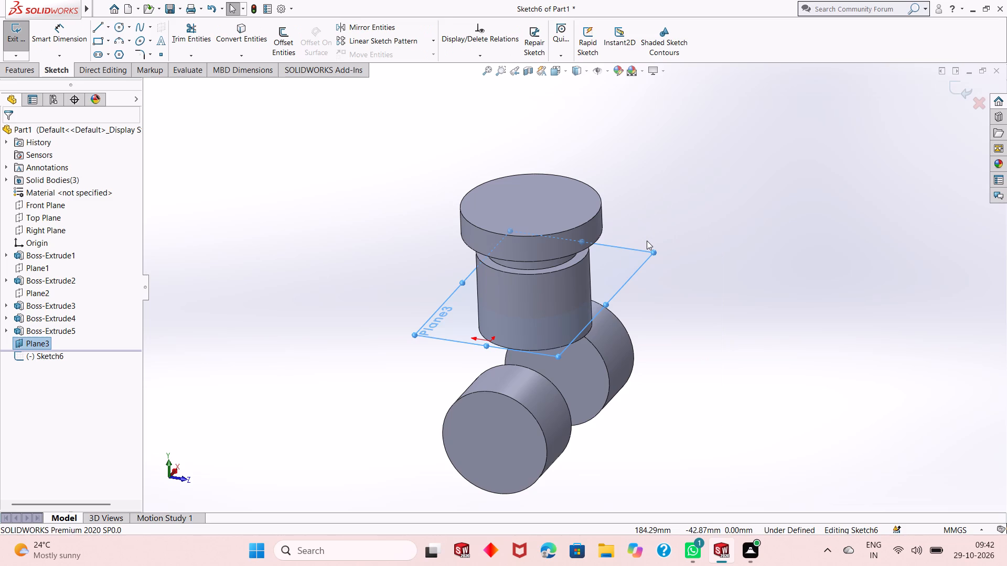
{"action": "key", "text": "ctrl+8"}
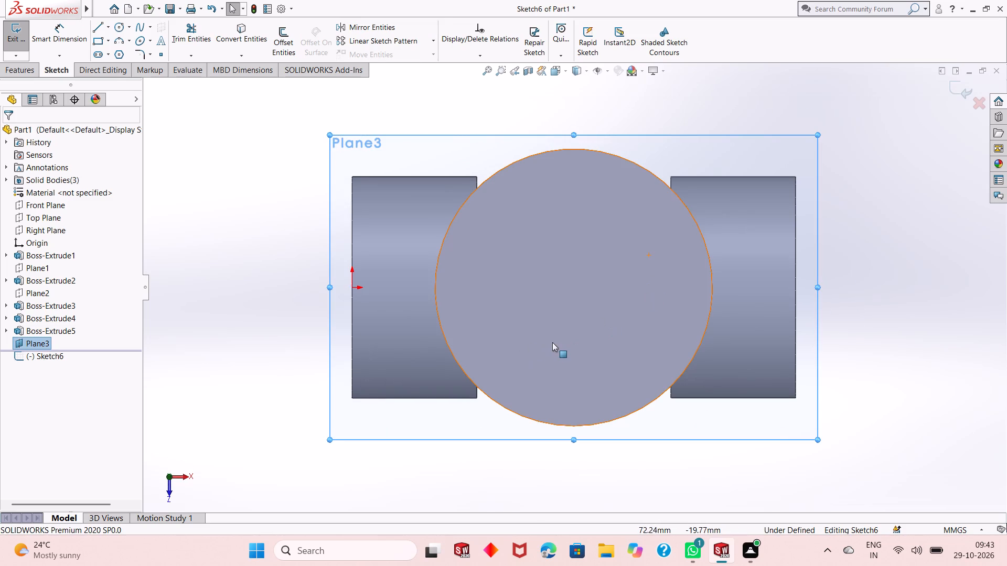
{"action": "scroll", "coordinate": [552, 342], "scroll_direction": "up", "scroll_amount": 1}
{"action": "left_click", "coordinate": [241, 305]}
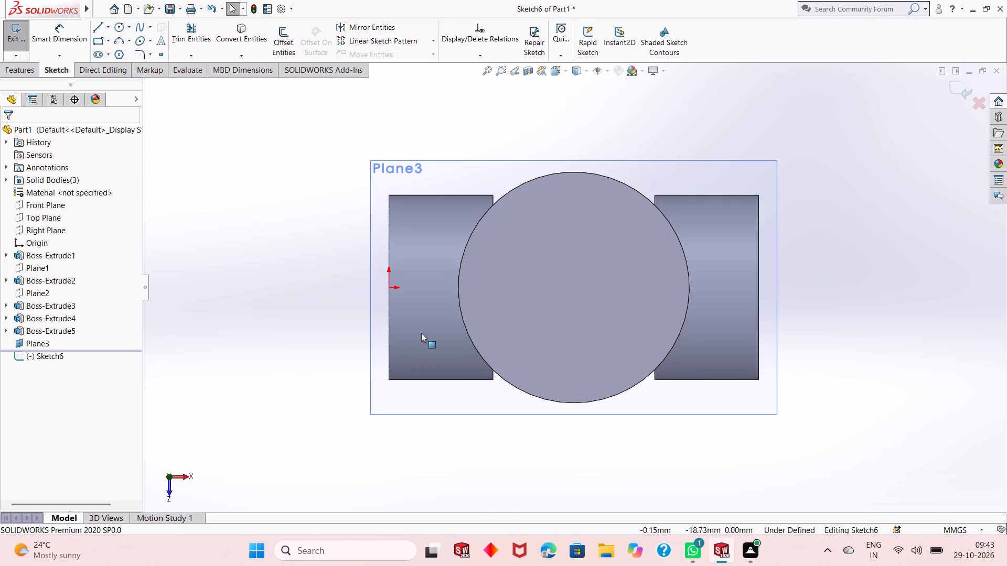
{"action": "left_click", "coordinate": [97, 40]}
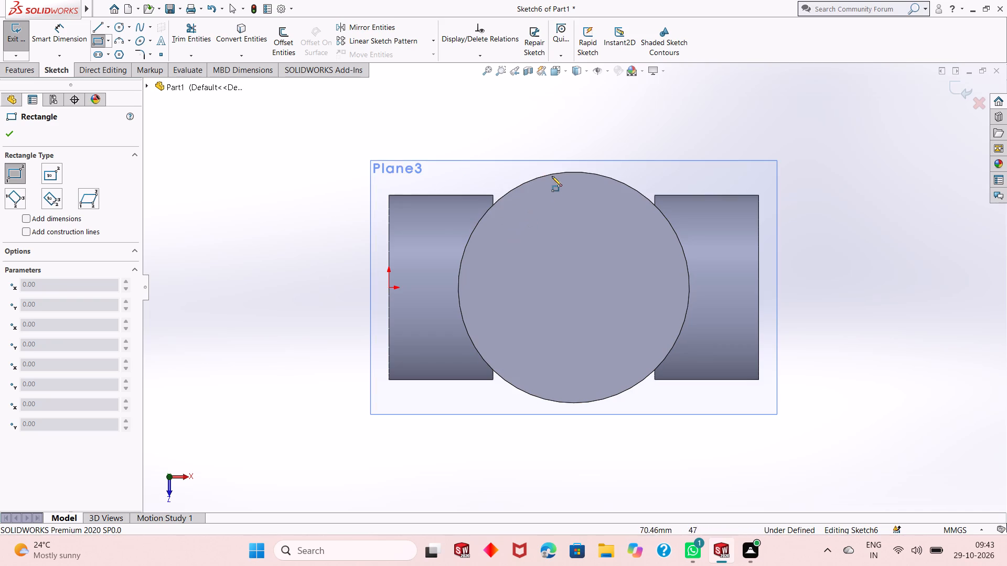
{"action": "left_click", "coordinate": [439, 237]}
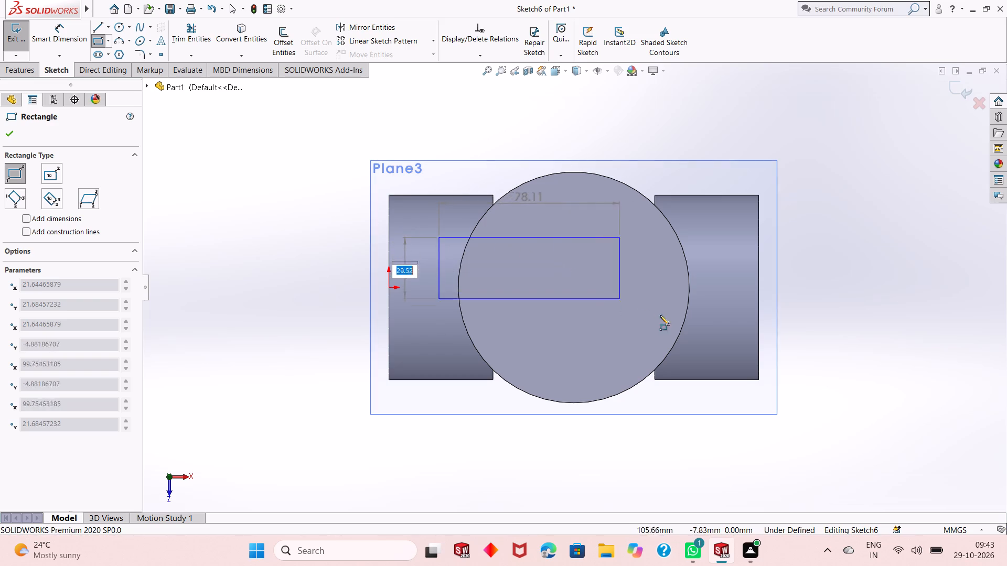
{"action": "left_click", "coordinate": [719, 341]}
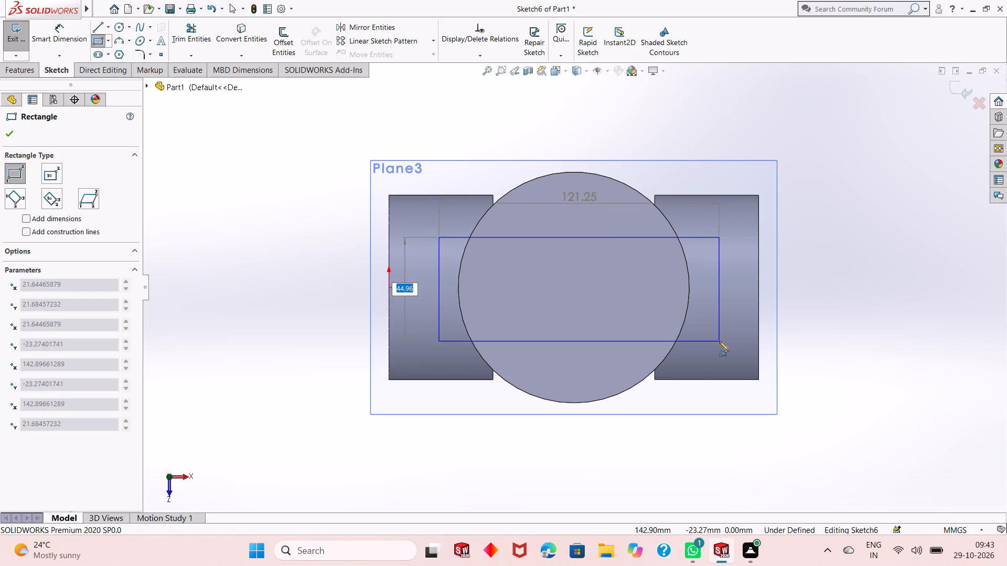
{"action": "right_click", "coordinate": [801, 231]}
{"action": "left_click", "coordinate": [807, 241]}
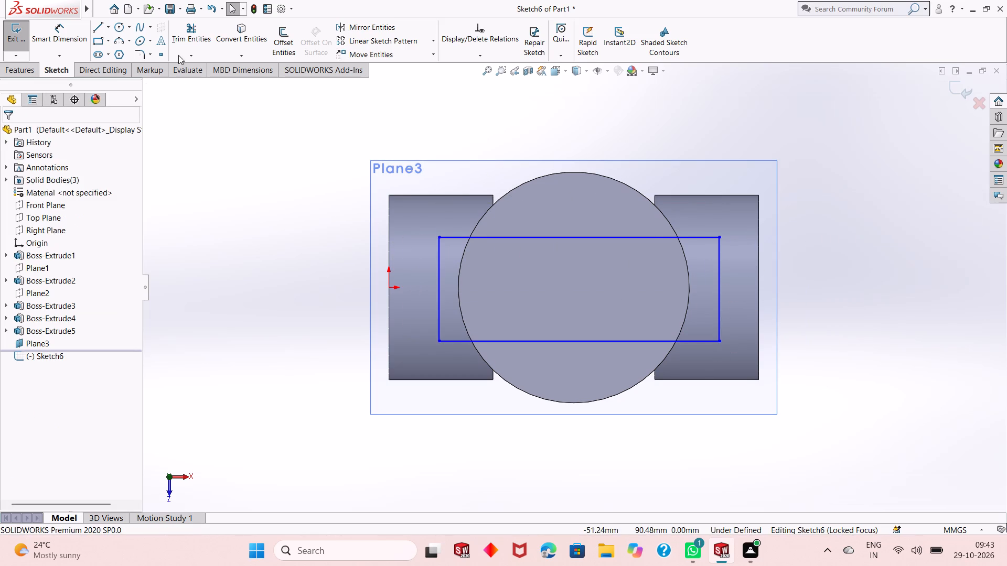
Dimension the rectangle's short side to 60 mm.
{"action": "left_click", "coordinate": [67, 43]}
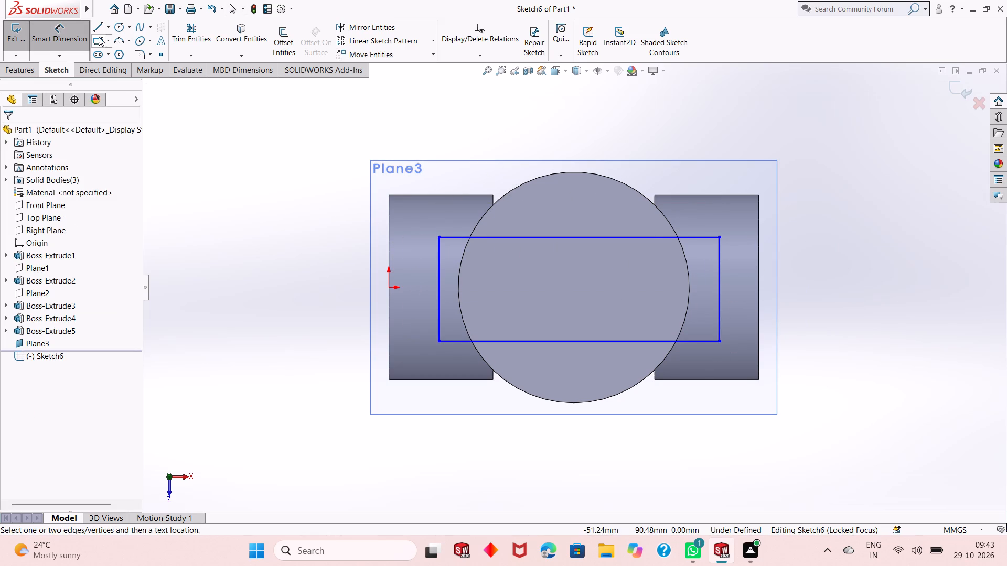
{"action": "left_click", "coordinate": [440, 262]}
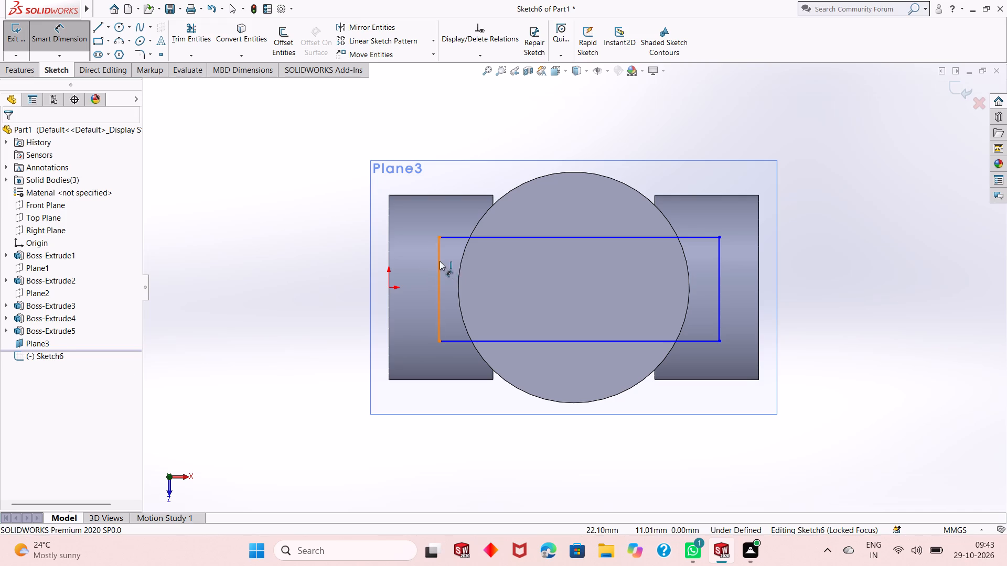
{"action": "left_click", "coordinate": [301, 270]}
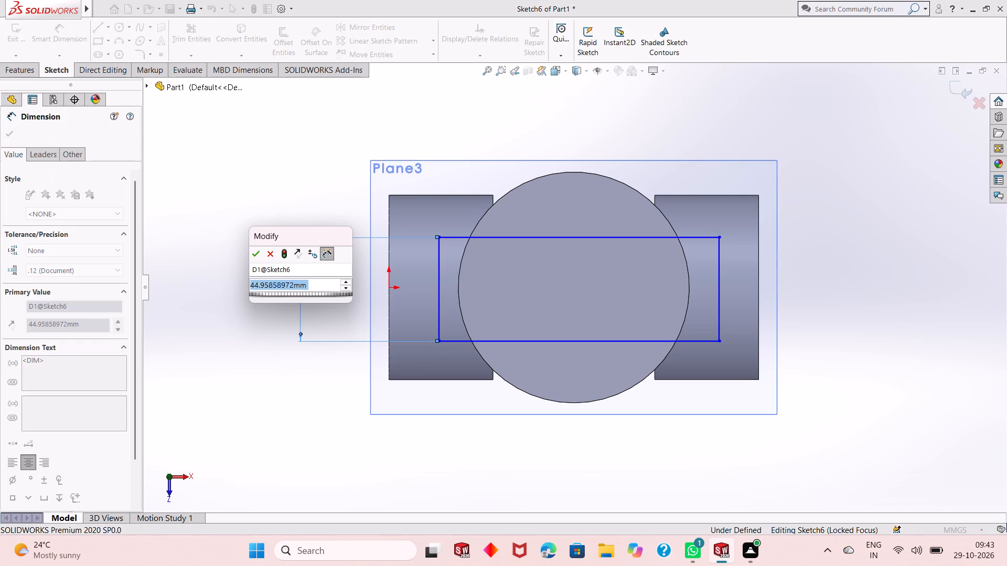
{"action": "type", "text": "60"}
{"action": "key", "text": "Return"}
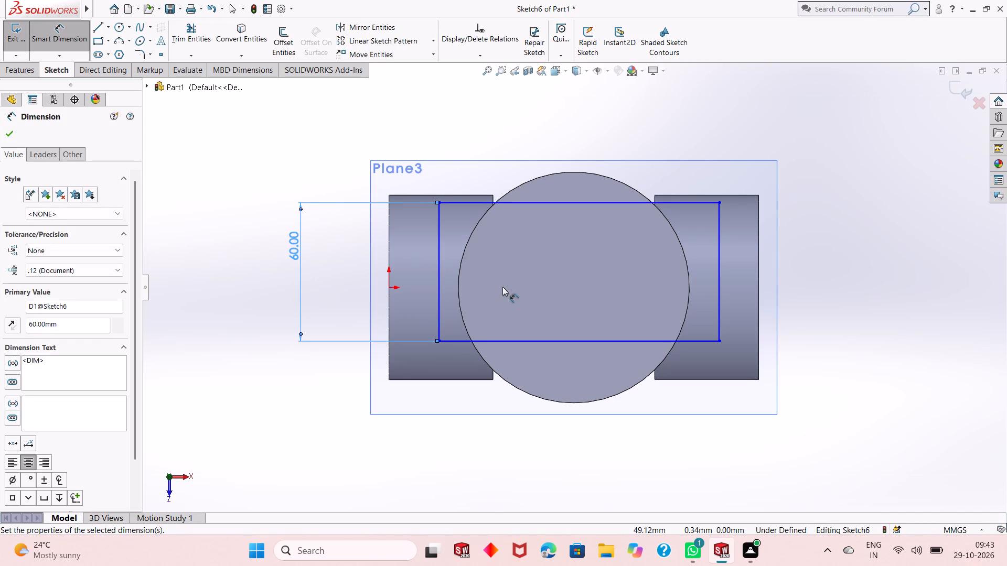
Dimension the rectangle's long side to 150 mm.
{"action": "left_click", "coordinate": [548, 341]}
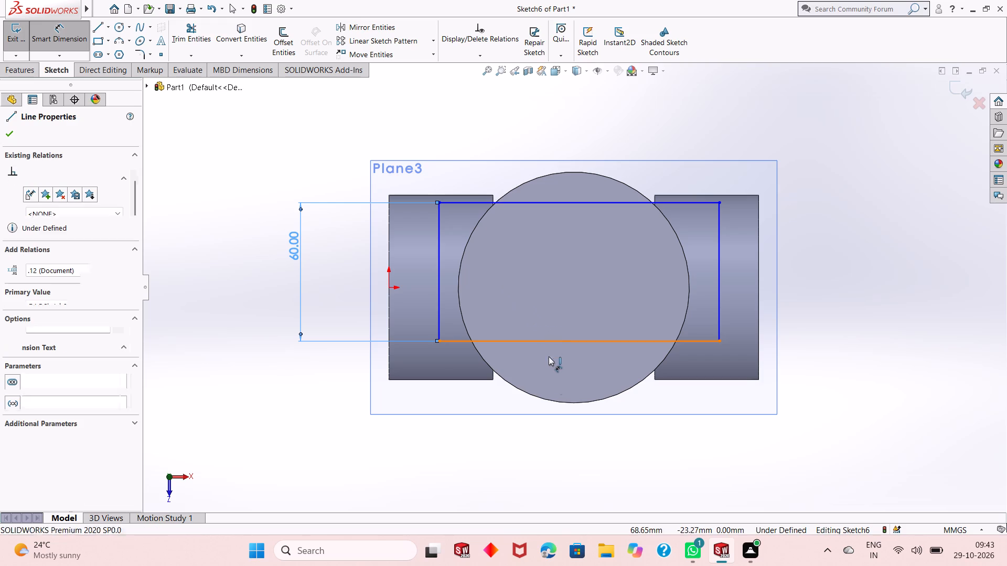
{"action": "left_click", "coordinate": [551, 439]}
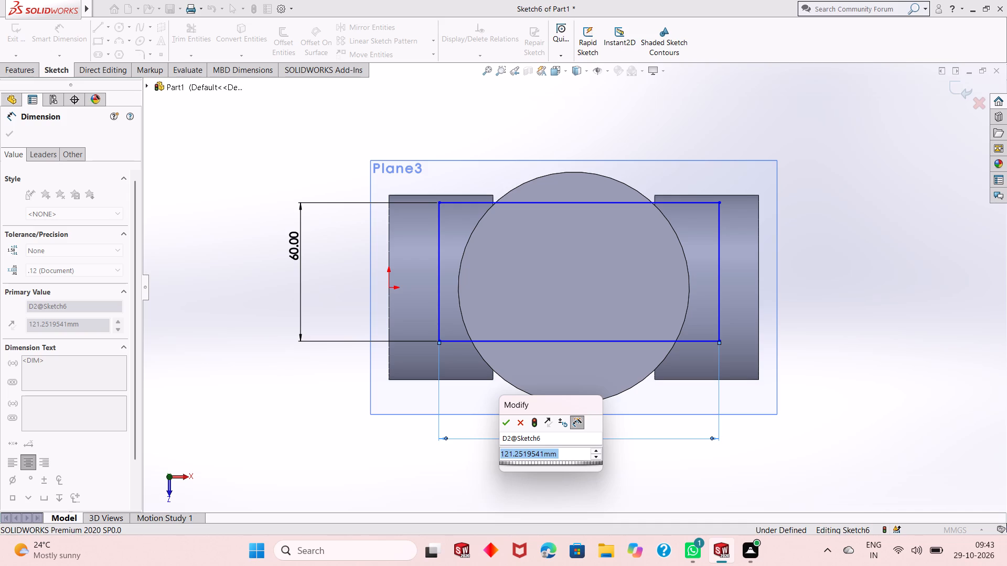
{"action": "scroll", "coordinate": [527, 342], "scroll_direction": "up", "scroll_amount": 2}
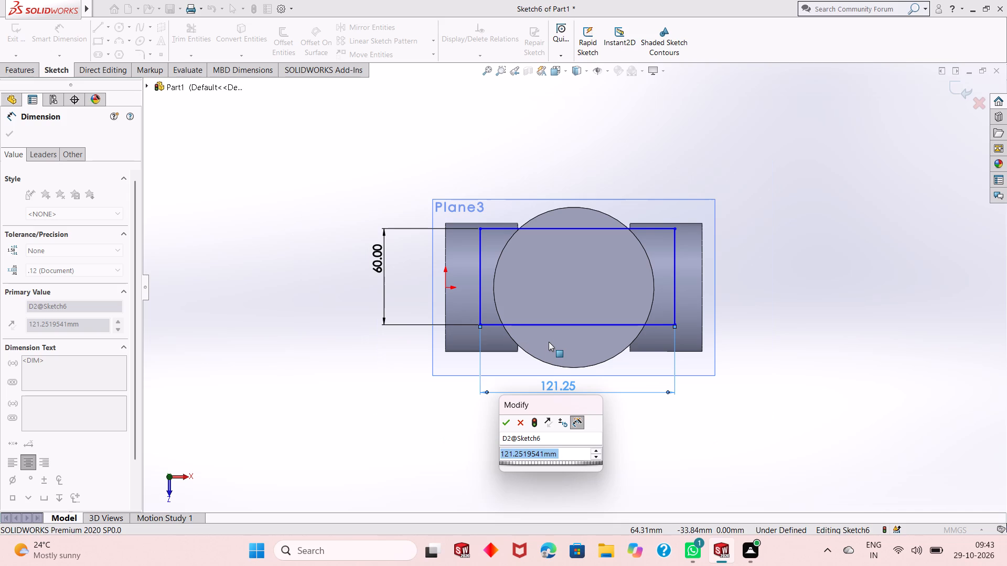
{"action": "scroll", "coordinate": [549, 342], "scroll_direction": "down", "scroll_amount": 1}
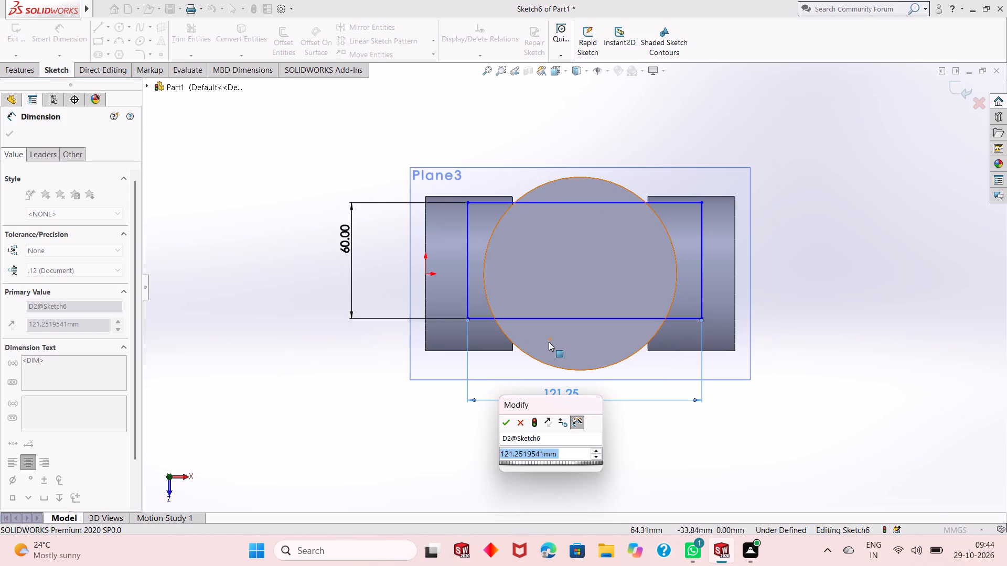
{"action": "scroll", "coordinate": [549, 342], "scroll_direction": "down", "scroll_amount": 1}
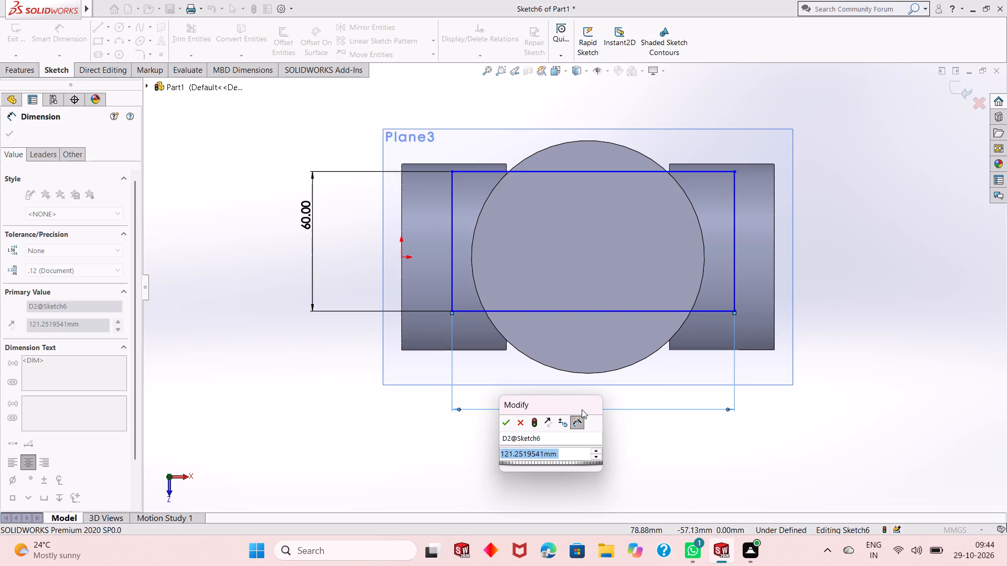
{"action": "type", "text": "150"}
{"action": "key", "text": "Return"}
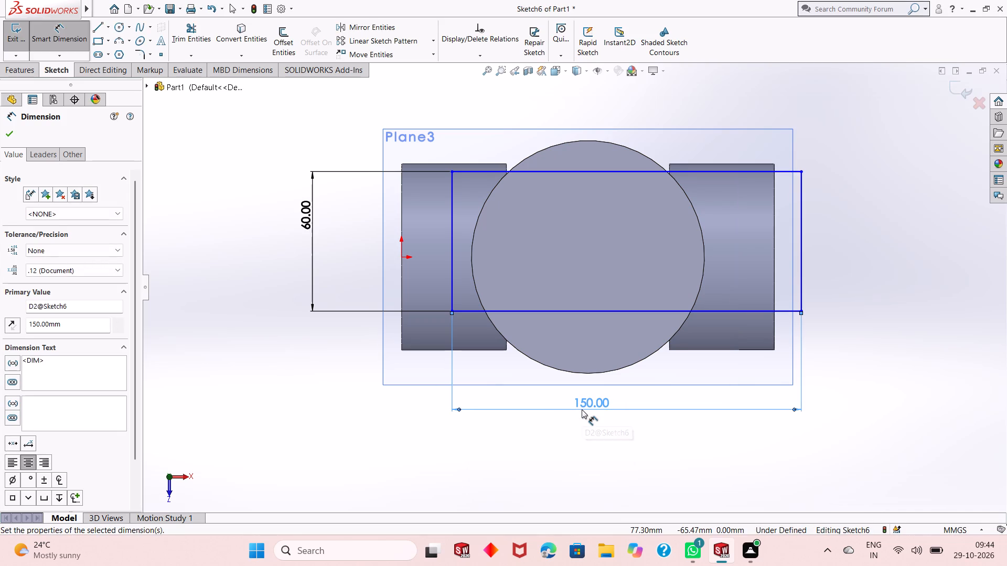
{"action": "right_click", "coordinate": [842, 227]}
{"action": "left_click", "coordinate": [881, 263]}
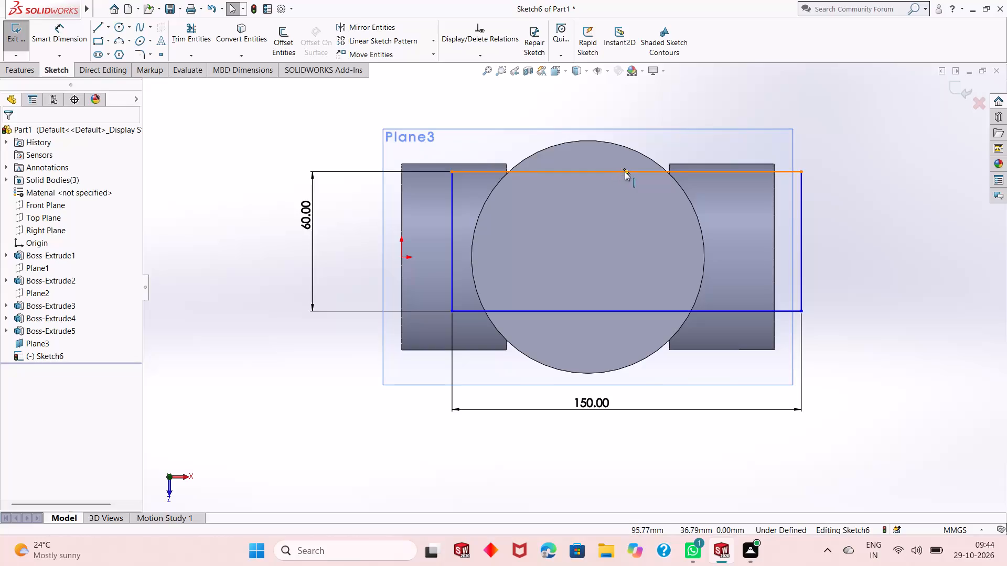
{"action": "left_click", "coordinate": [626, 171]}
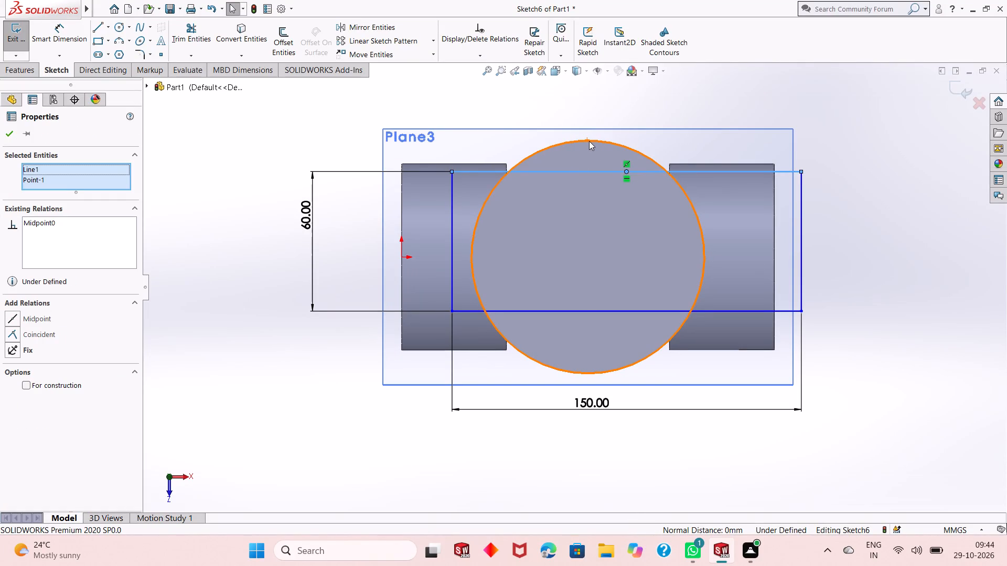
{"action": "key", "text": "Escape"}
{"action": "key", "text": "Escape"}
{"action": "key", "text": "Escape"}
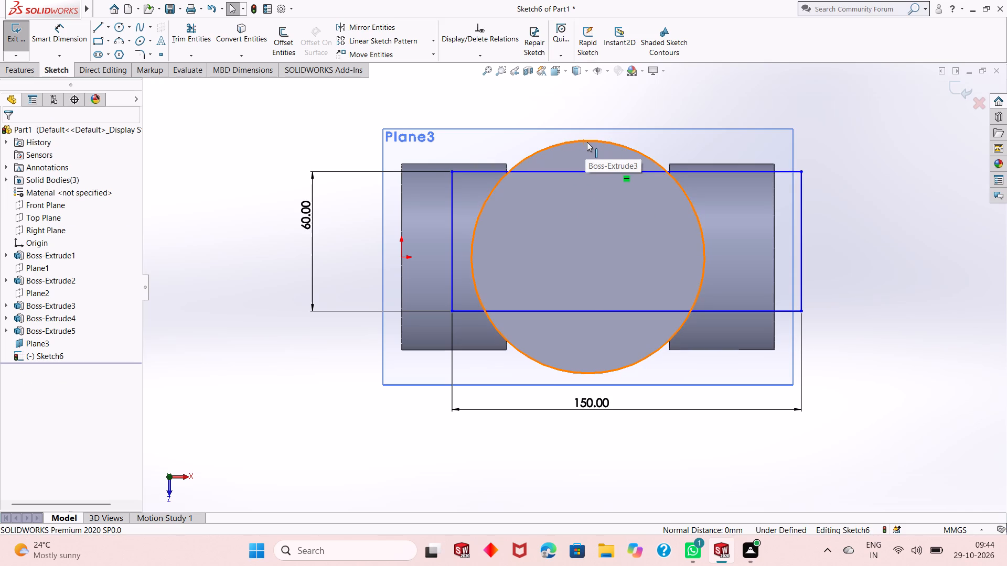
Dimension the distance from the rectangle's short side to the outer end of the cylinder at the origin as 5 mm.
{"action": "left_click", "coordinate": [50, 42]}
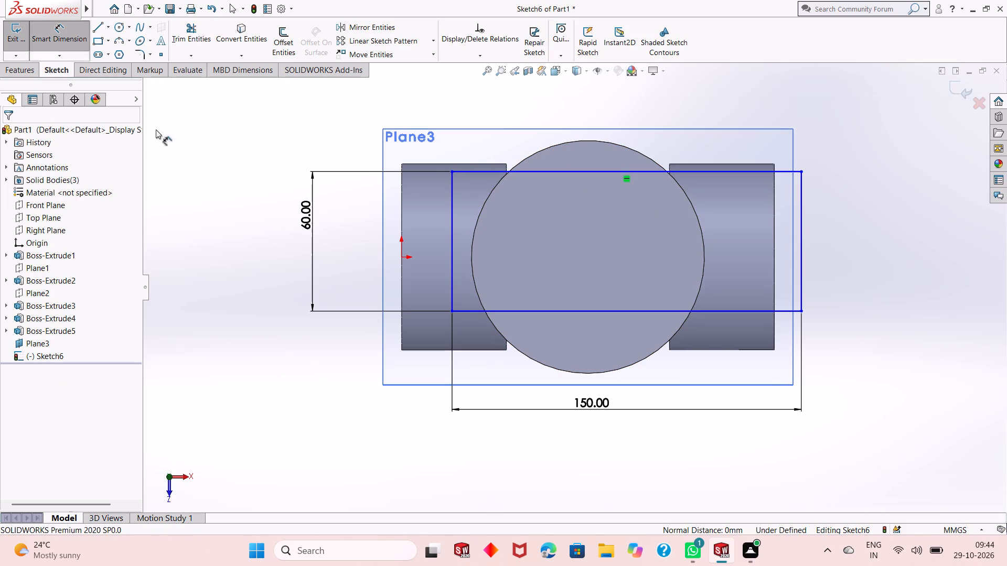
{"action": "left_click", "coordinate": [454, 200]}
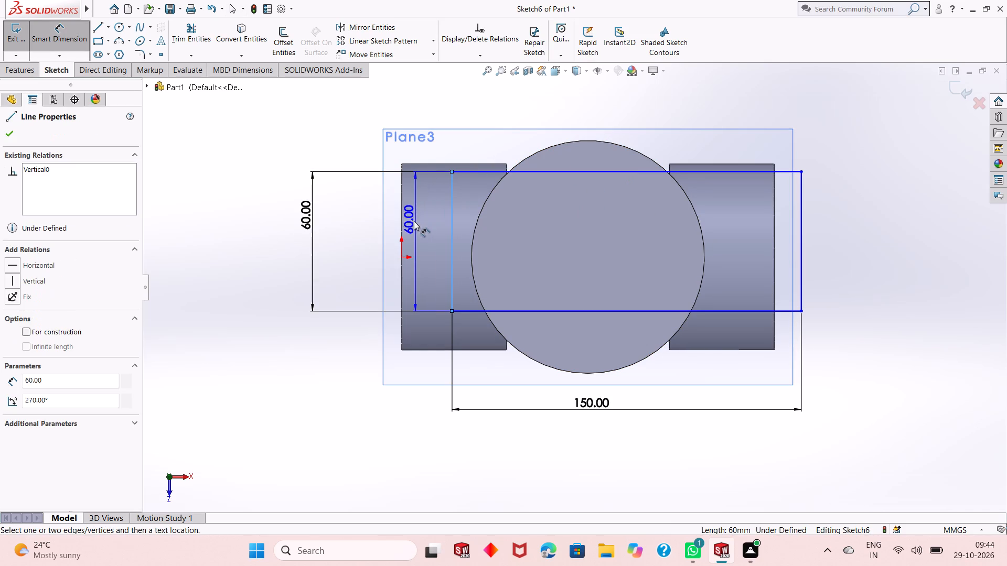
{"action": "left_click", "coordinate": [402, 231]}
{"action": "left_click", "coordinate": [412, 94]}
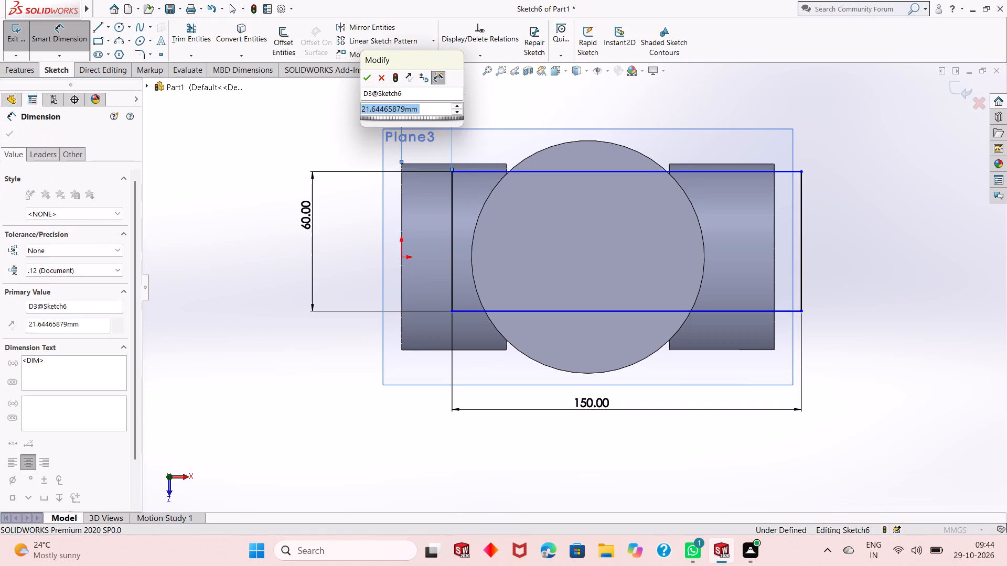
{"action": "key", "text": "5"}
{"action": "key", "text": "Return"}
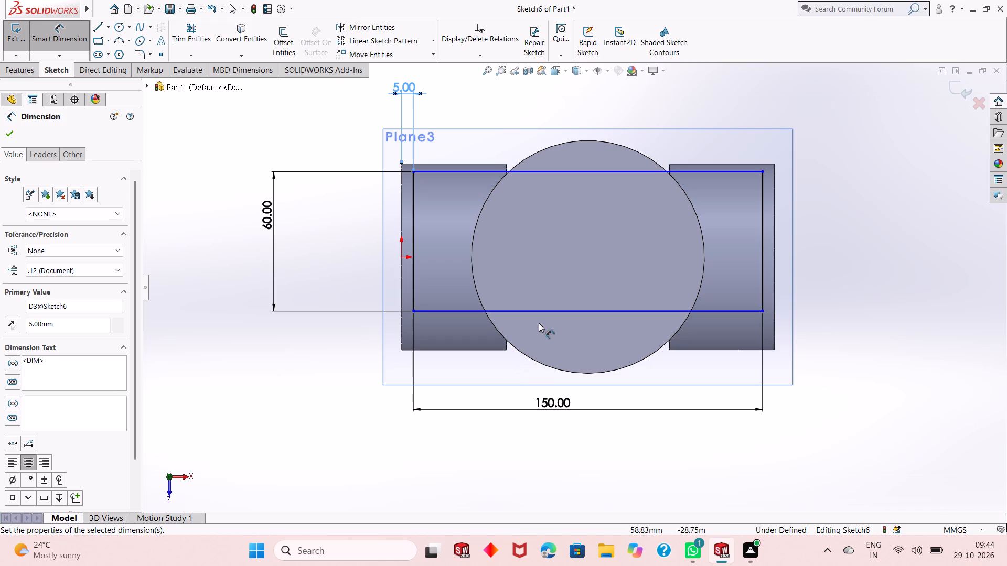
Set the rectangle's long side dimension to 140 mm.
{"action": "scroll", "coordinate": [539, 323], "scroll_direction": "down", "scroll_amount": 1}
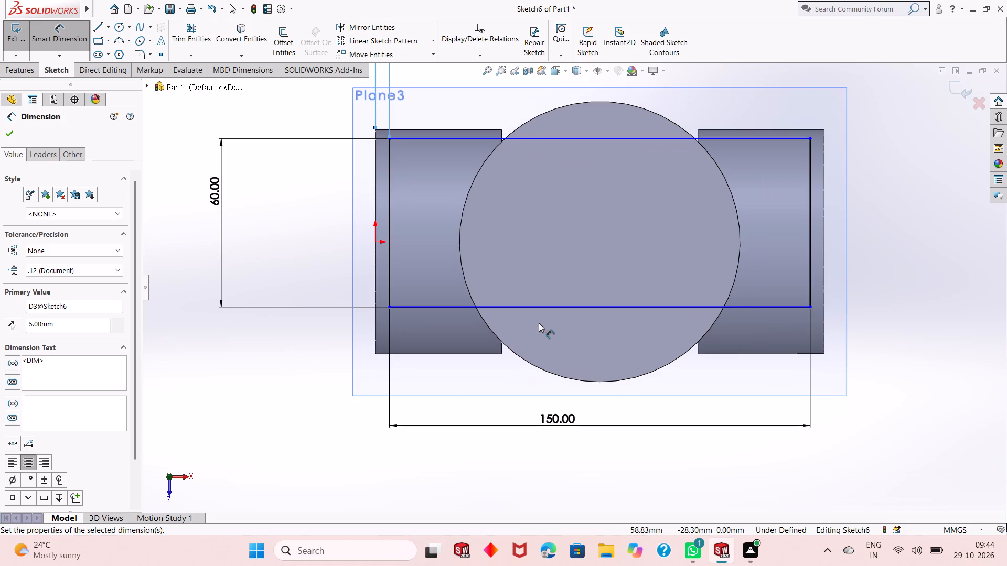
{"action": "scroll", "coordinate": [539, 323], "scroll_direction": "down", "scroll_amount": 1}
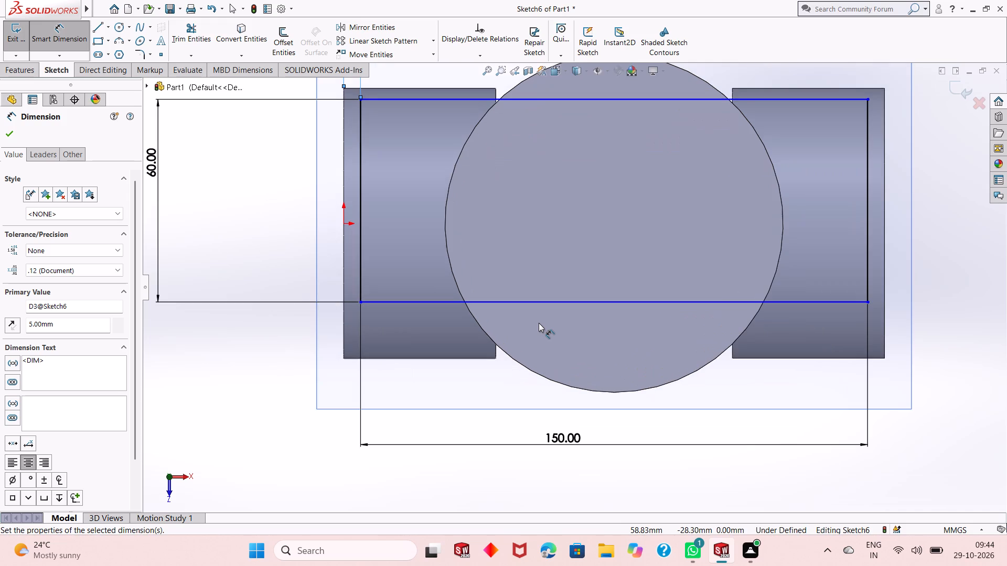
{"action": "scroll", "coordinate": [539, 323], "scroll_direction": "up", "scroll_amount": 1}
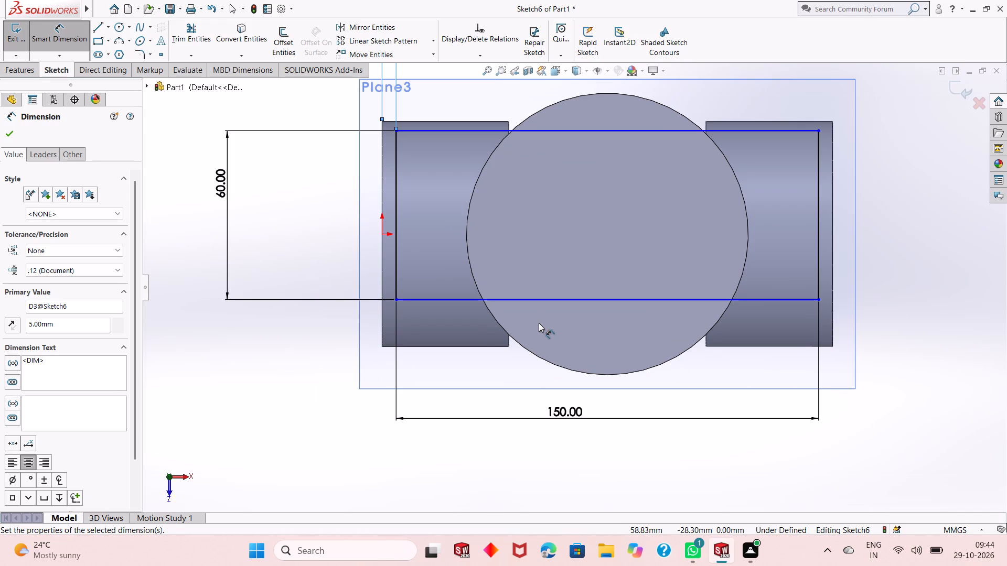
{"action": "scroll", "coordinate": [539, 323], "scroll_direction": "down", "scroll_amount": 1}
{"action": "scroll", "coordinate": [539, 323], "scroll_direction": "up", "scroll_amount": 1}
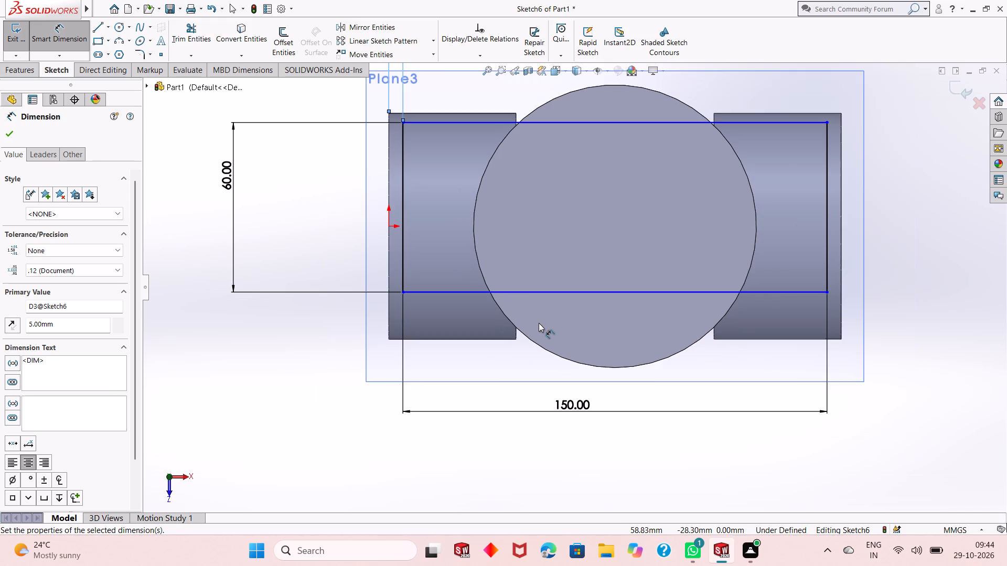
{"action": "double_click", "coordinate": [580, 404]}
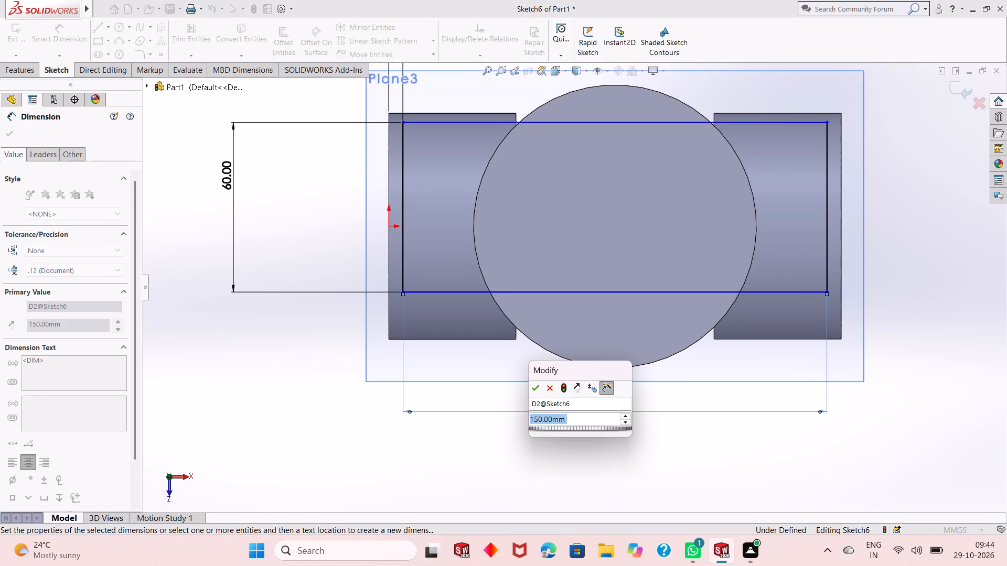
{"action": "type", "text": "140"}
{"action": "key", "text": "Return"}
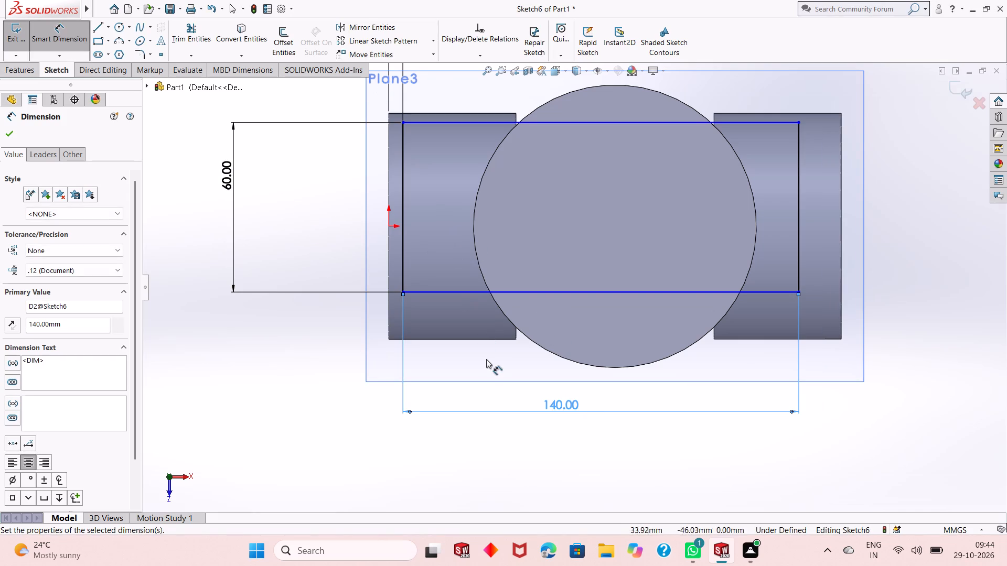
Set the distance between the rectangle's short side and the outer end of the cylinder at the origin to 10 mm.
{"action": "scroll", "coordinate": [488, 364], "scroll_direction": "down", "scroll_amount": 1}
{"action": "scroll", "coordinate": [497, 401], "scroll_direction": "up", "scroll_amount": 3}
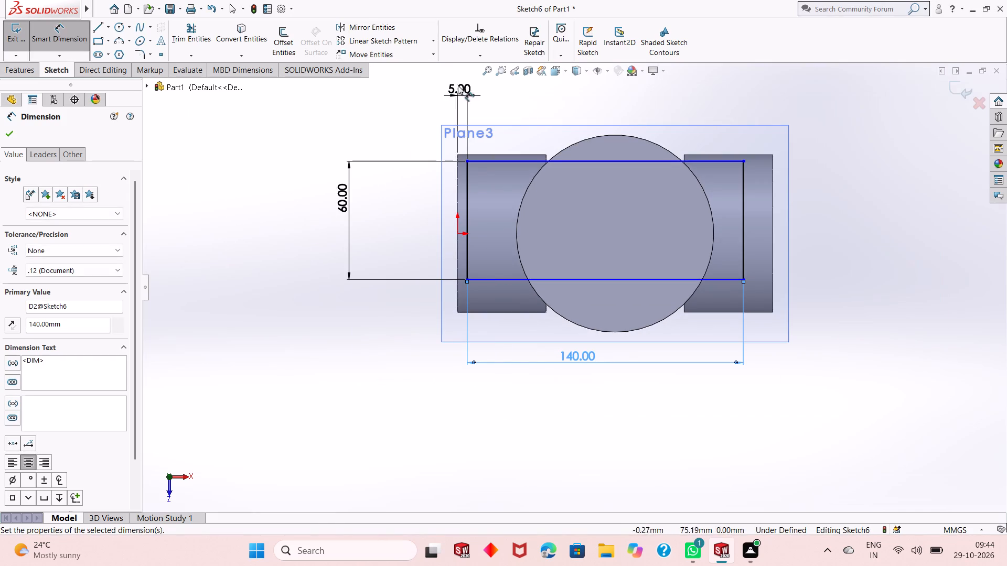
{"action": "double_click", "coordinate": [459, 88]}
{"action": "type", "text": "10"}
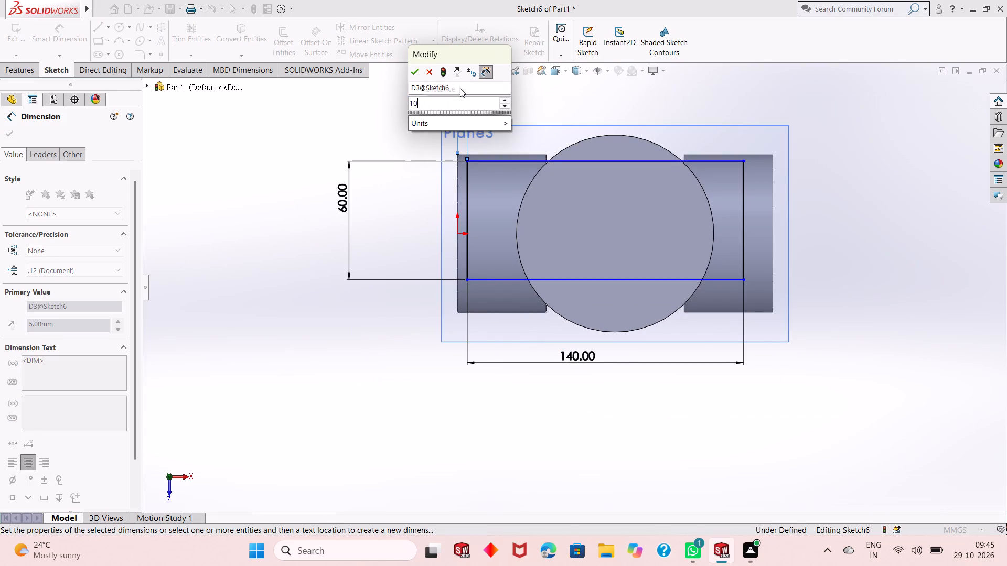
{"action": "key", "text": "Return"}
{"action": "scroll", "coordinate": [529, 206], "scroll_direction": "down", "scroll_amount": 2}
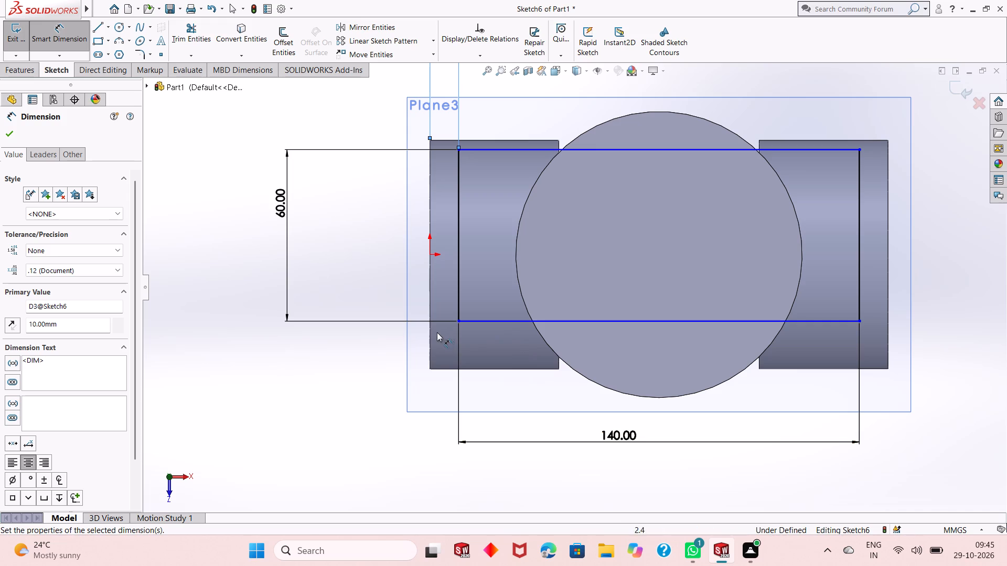
Set the rectangle's long side dimension to 150 mm.
{"action": "scroll", "coordinate": [533, 339], "scroll_direction": "up", "scroll_amount": 2}
{"action": "middle_click_drag", "start_coordinate": [636, 417], "coordinate": [640, 382]}
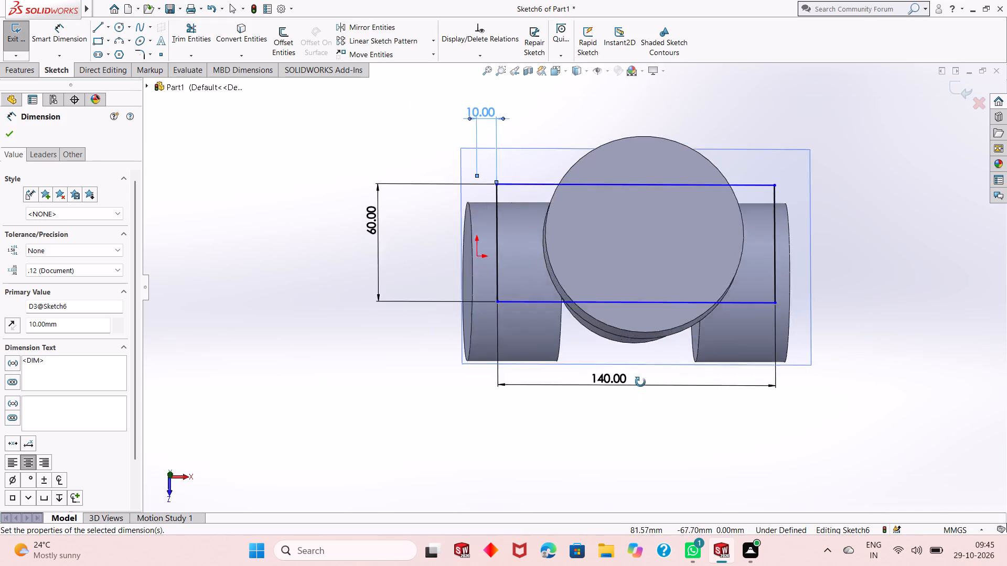
{"action": "middle_click_drag", "start_coordinate": [640, 382], "coordinate": [644, 419]}
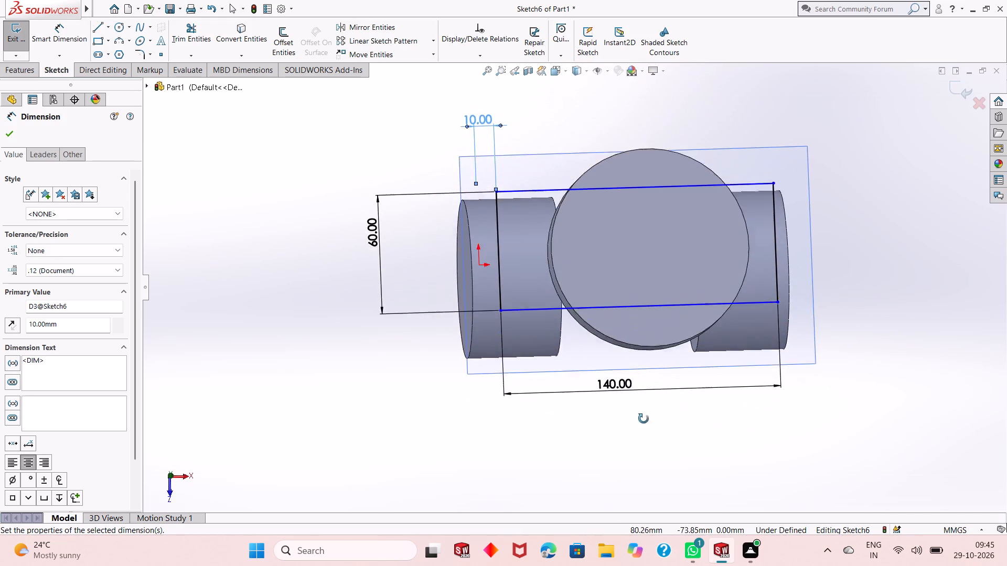
{"action": "middle_click_drag", "start_coordinate": [644, 419], "coordinate": [634, 434]}
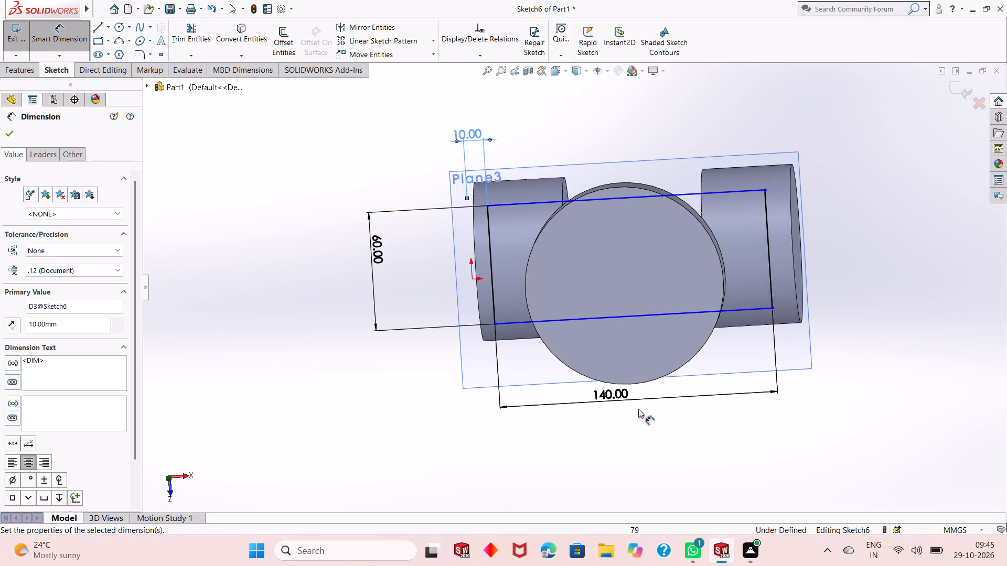
{"action": "key", "text": "ctrl+8"}
{"action": "scroll", "coordinate": [646, 343], "scroll_direction": "down", "scroll_amount": 1}
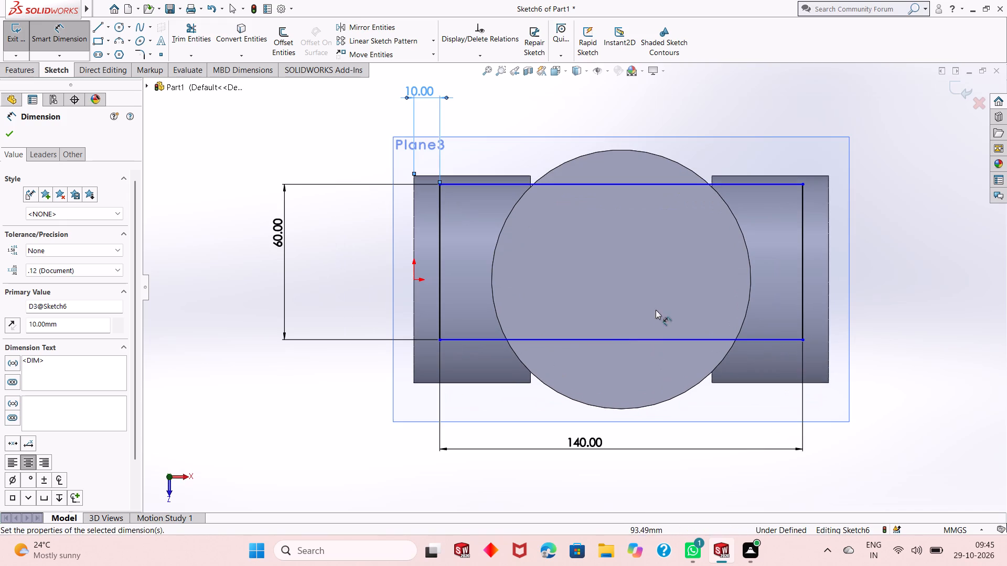
{"action": "double_click", "coordinate": [577, 440]}
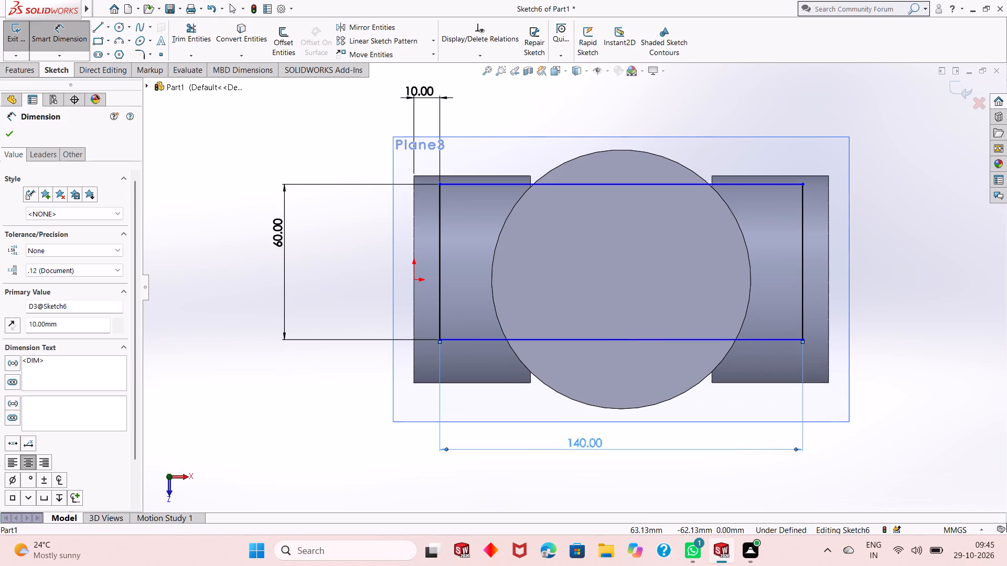
{"action": "type", "text": "150"}
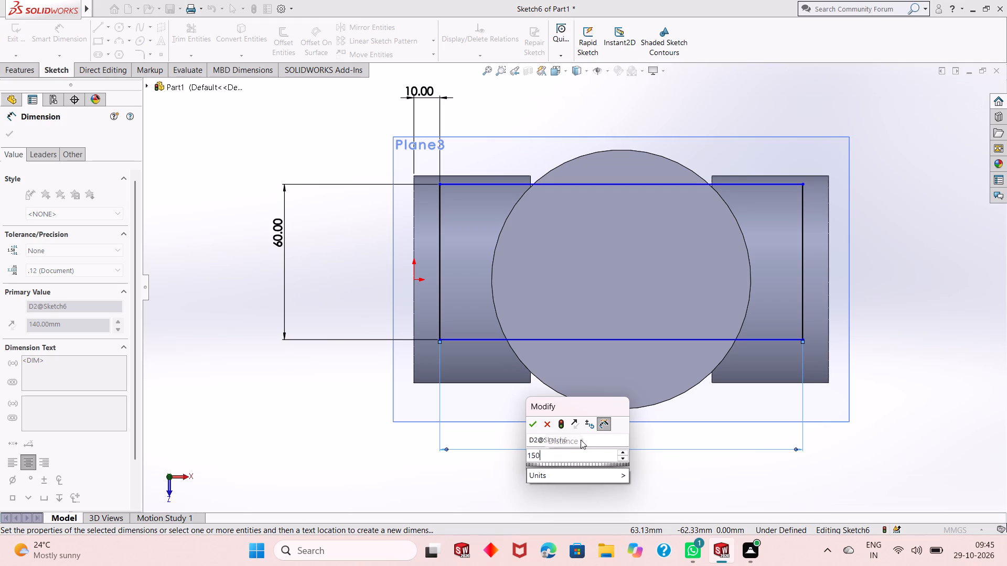
{"action": "key", "text": "Return"}
Set the distance between the rectangle's short side and the outer end of the cylinder at the origin to 5 mm.
{"action": "double_click", "coordinate": [408, 91]}
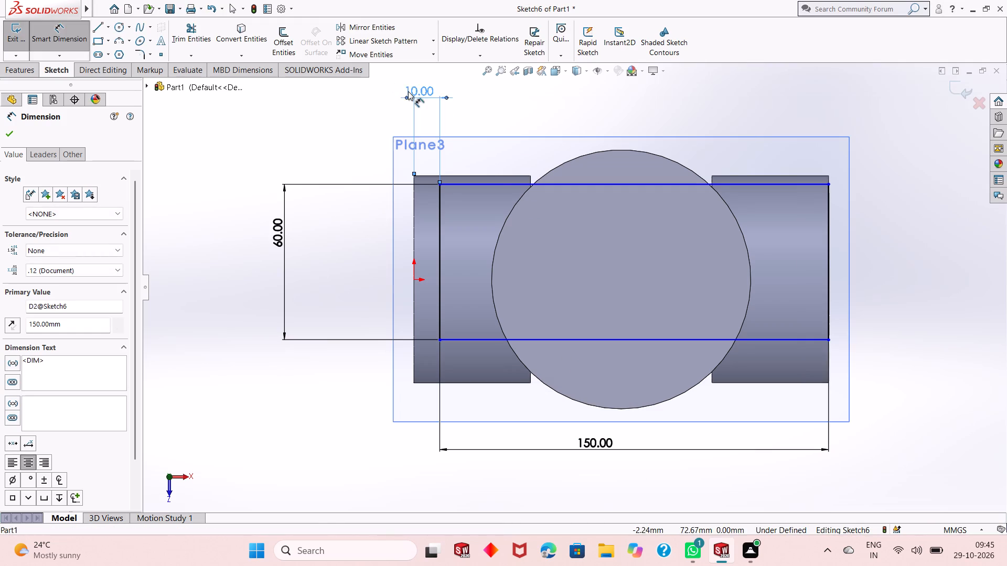
{"action": "key", "text": "5"}
{"action": "key", "text": "Return"}
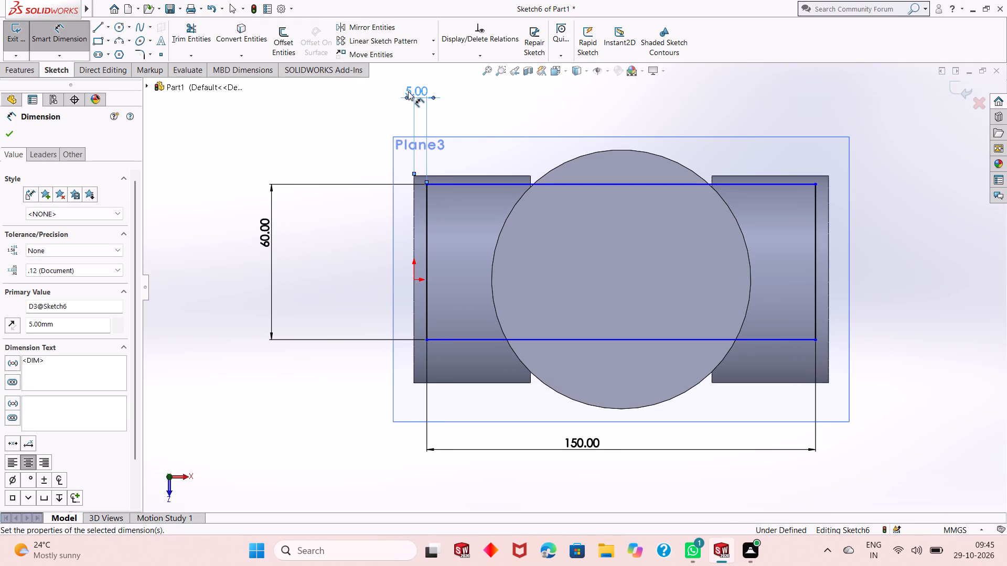
{"action": "left_click", "coordinate": [9, 135]}
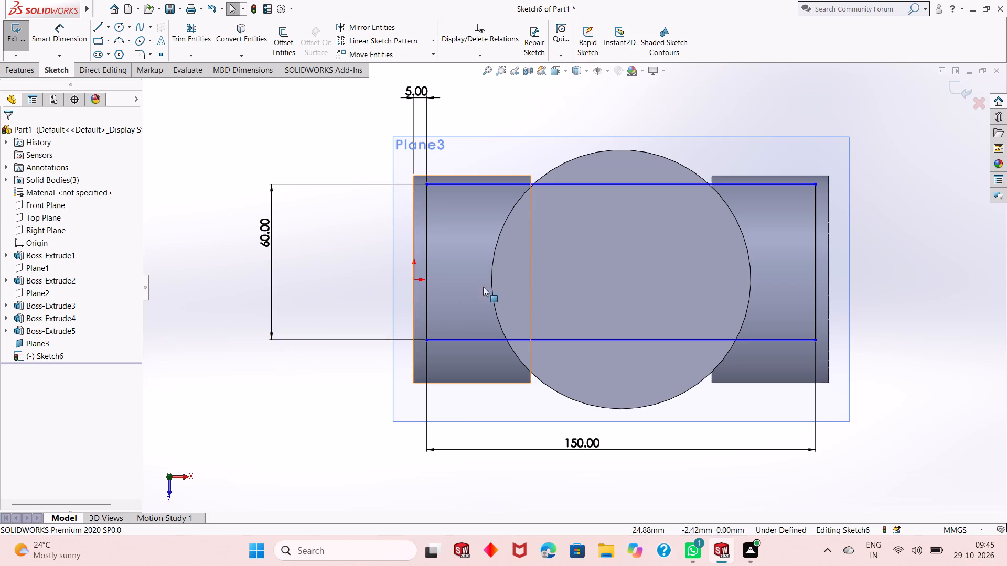
Sketch a horizontal construction centreline about 11 mm long starting at the origin.
{"action": "scroll", "coordinate": [558, 300], "scroll_direction": "up", "scroll_amount": 1}
{"action": "right_click", "coordinate": [170, 179]}
{"action": "left_click", "coordinate": [252, 124]}
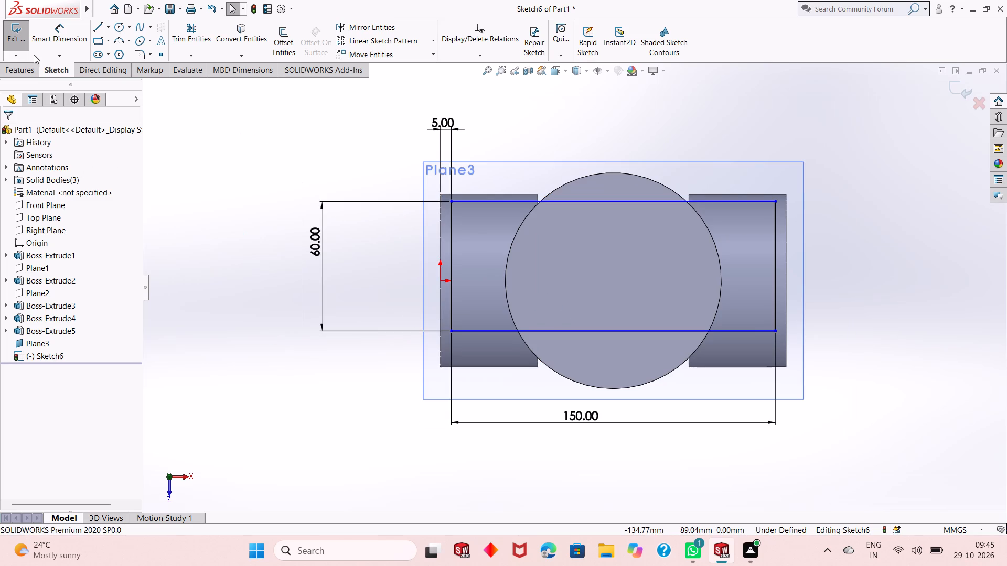
{"action": "left_click", "coordinate": [104, 27]}
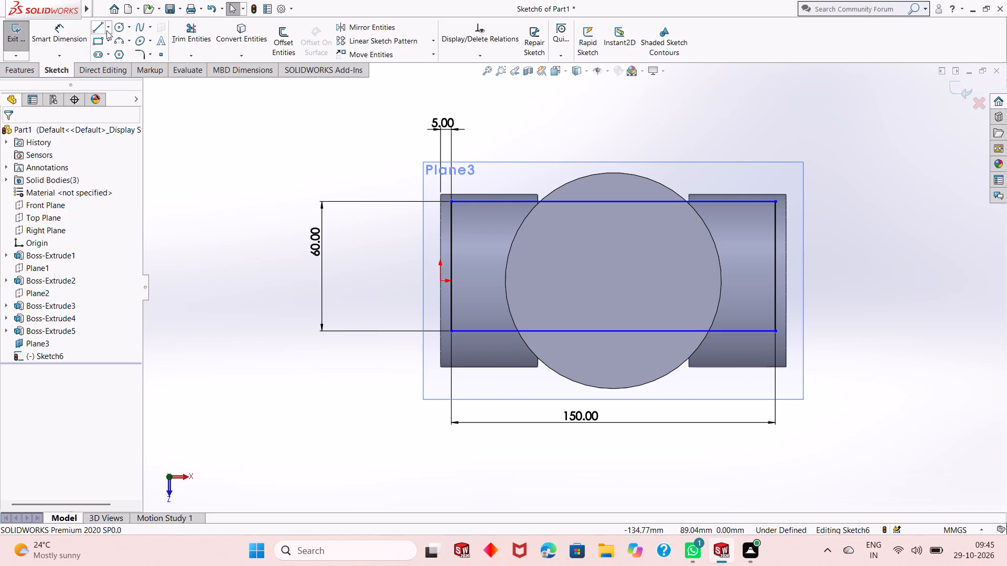
{"action": "left_click", "coordinate": [110, 30]}
{"action": "left_click", "coordinate": [117, 50]}
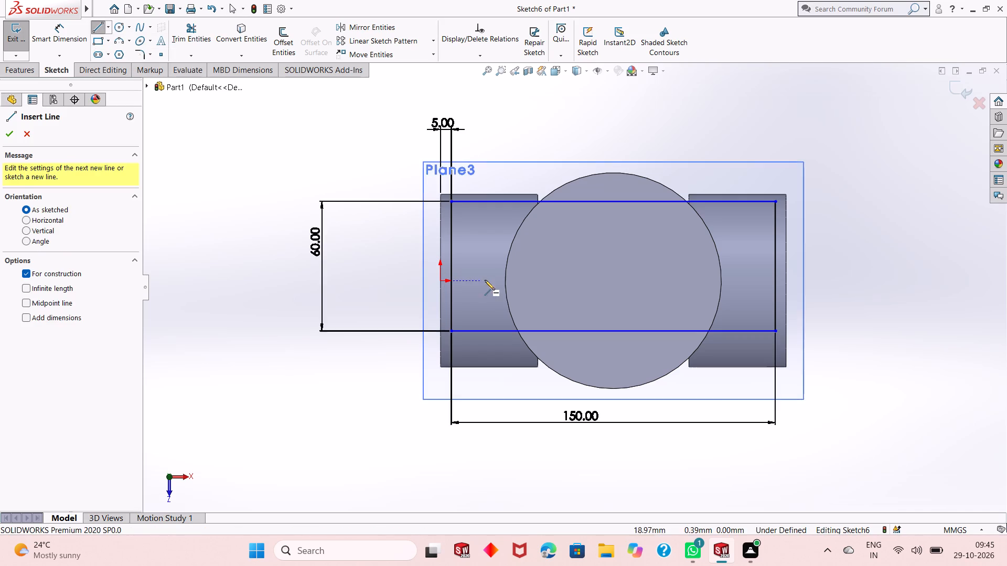
{"action": "scroll", "coordinate": [489, 277], "scroll_direction": "down", "scroll_amount": 4}
{"action": "left_click", "coordinate": [406, 290]}
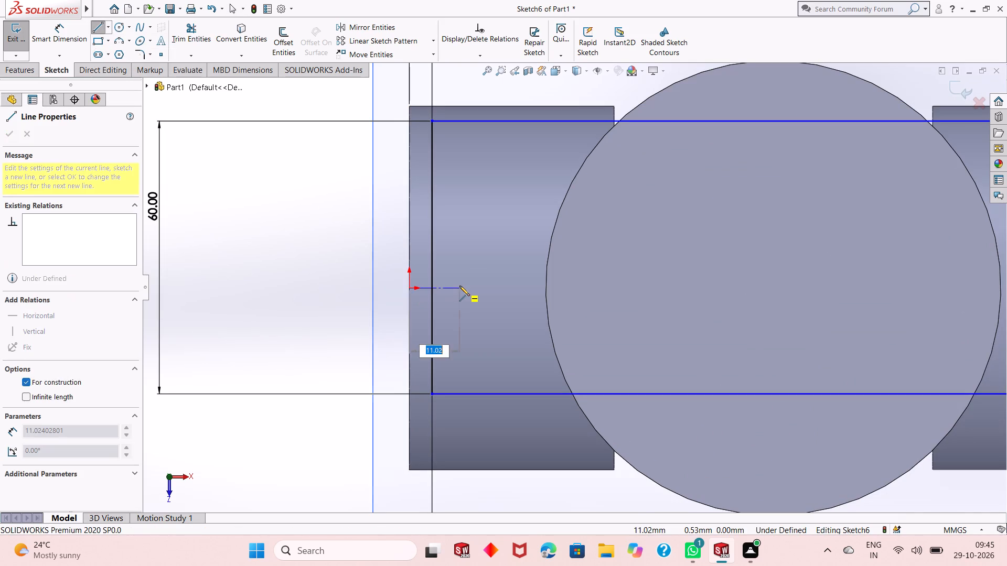
{"action": "left_click", "coordinate": [459, 286]}
{"action": "right_click", "coordinate": [459, 286]}
{"action": "left_click", "coordinate": [489, 291]}
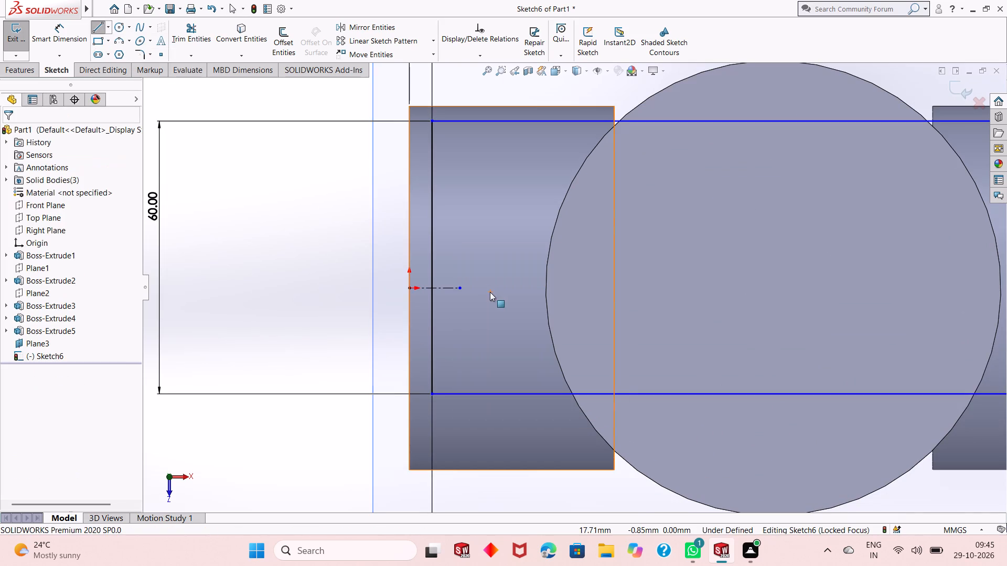
Make the rectangle's two long sides symmetric about the construction centreline.
{"action": "left_click", "coordinate": [448, 289]}
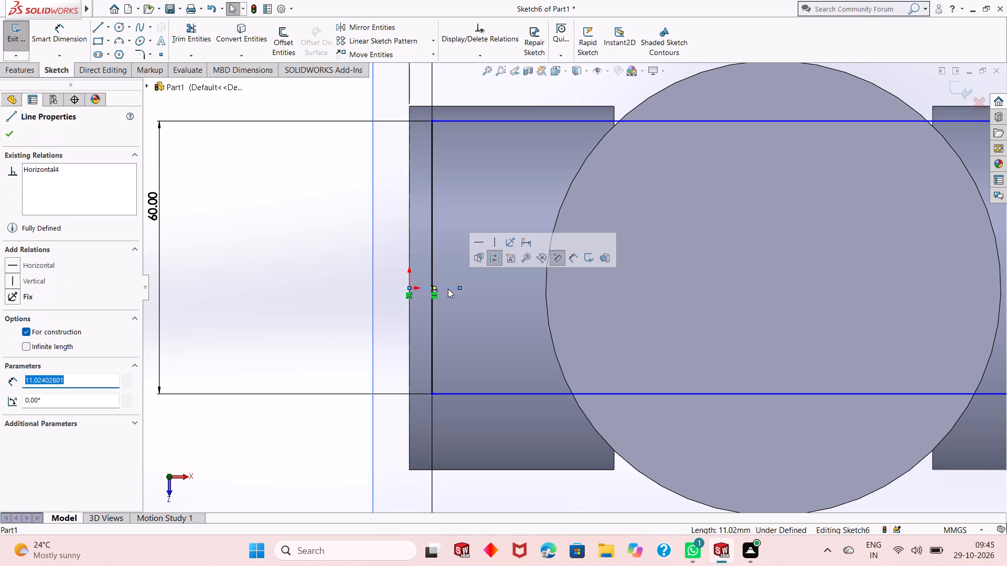
{"action": "left_click", "coordinate": [491, 123], "text": "ctrl"}
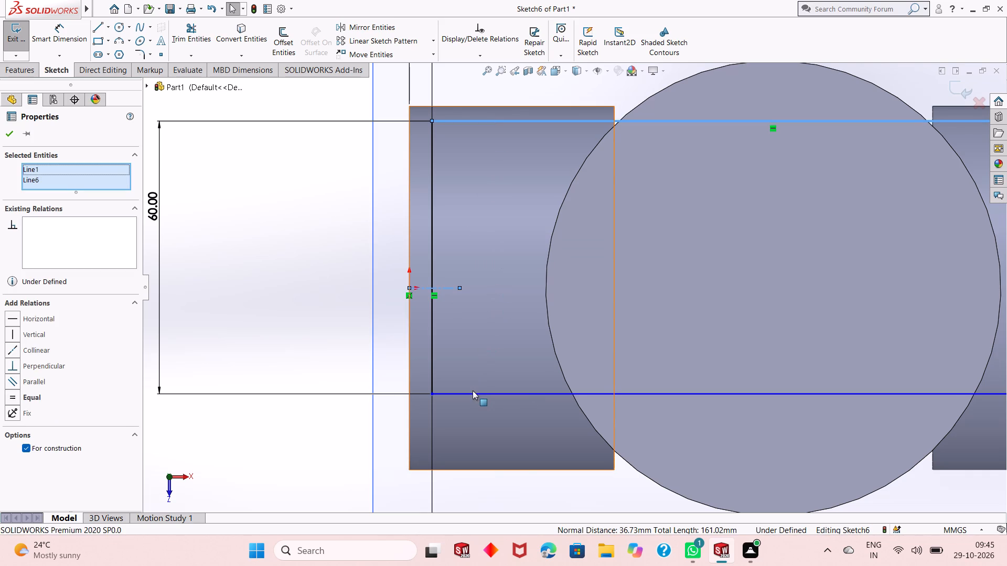
{"action": "left_click", "coordinate": [473, 394], "text": "ctrl"}
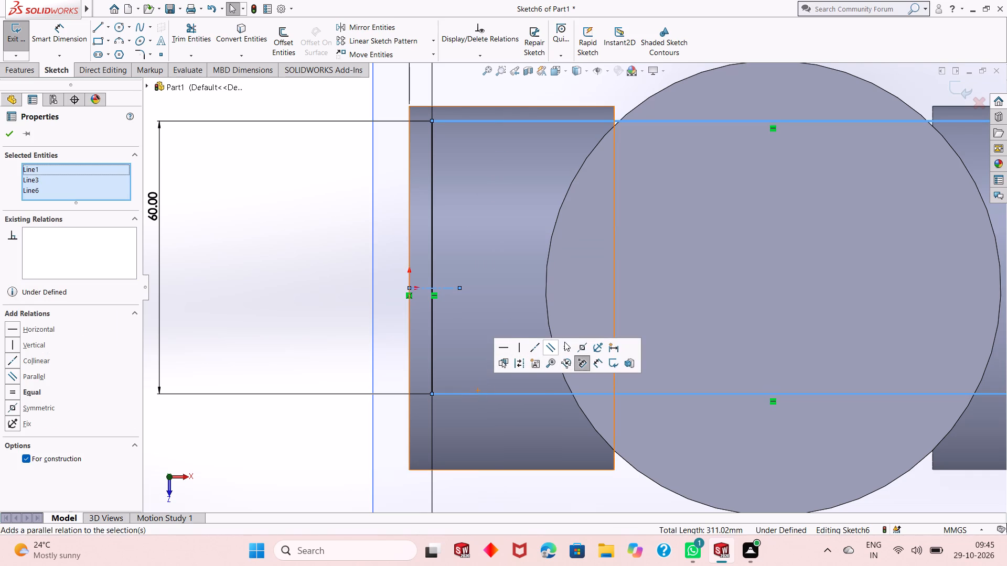
{"action": "left_click", "coordinate": [582, 347]}
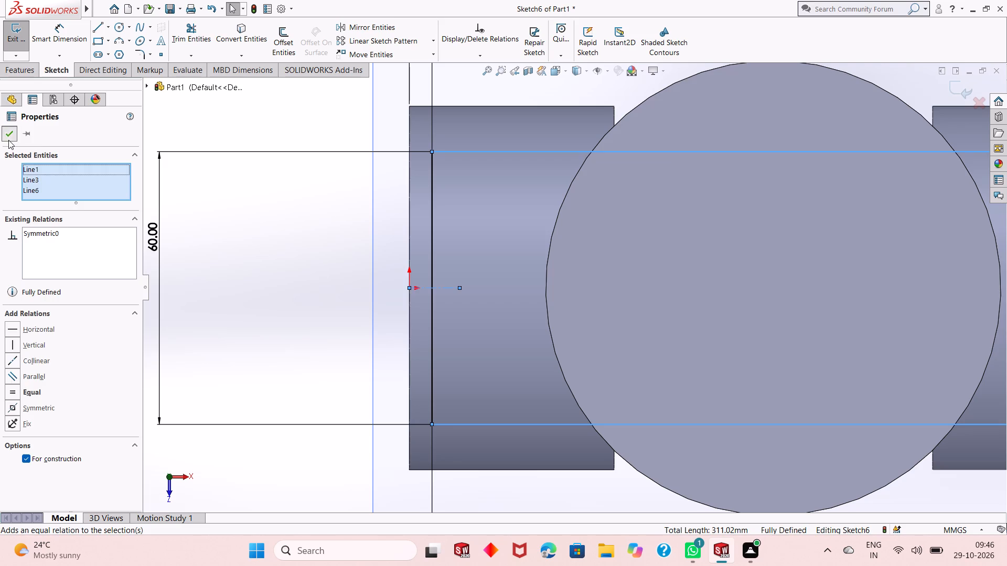
{"action": "left_click", "coordinate": [8, 140]}
Extrude the rectangle in the reversed direction with Up To Surface, ending at the curved face of the cylinder at the origin.
{"action": "scroll", "coordinate": [306, 299], "scroll_direction": "up", "scroll_amount": 3}
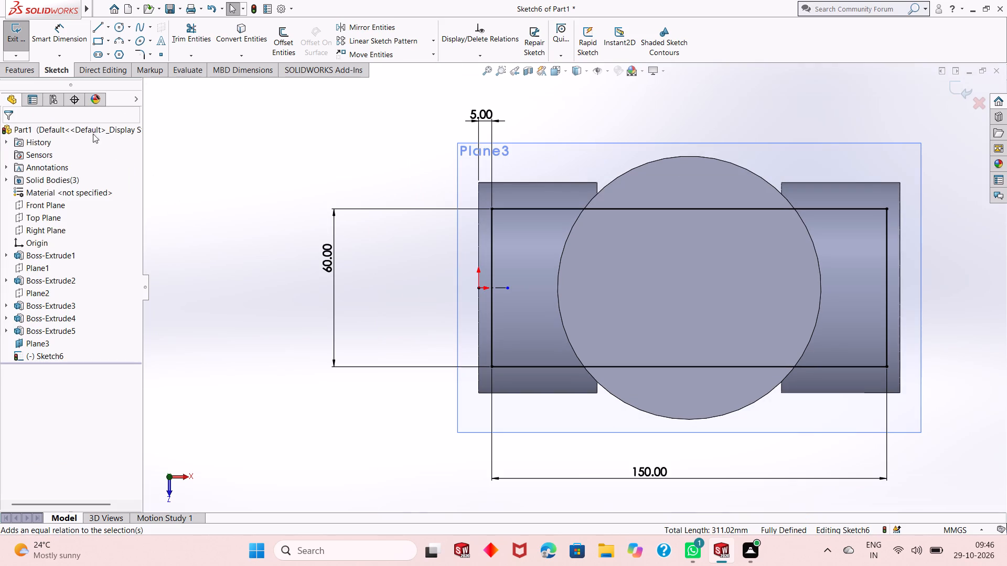
{"action": "left_click", "coordinate": [29, 70]}
{"action": "left_click", "coordinate": [27, 48]}
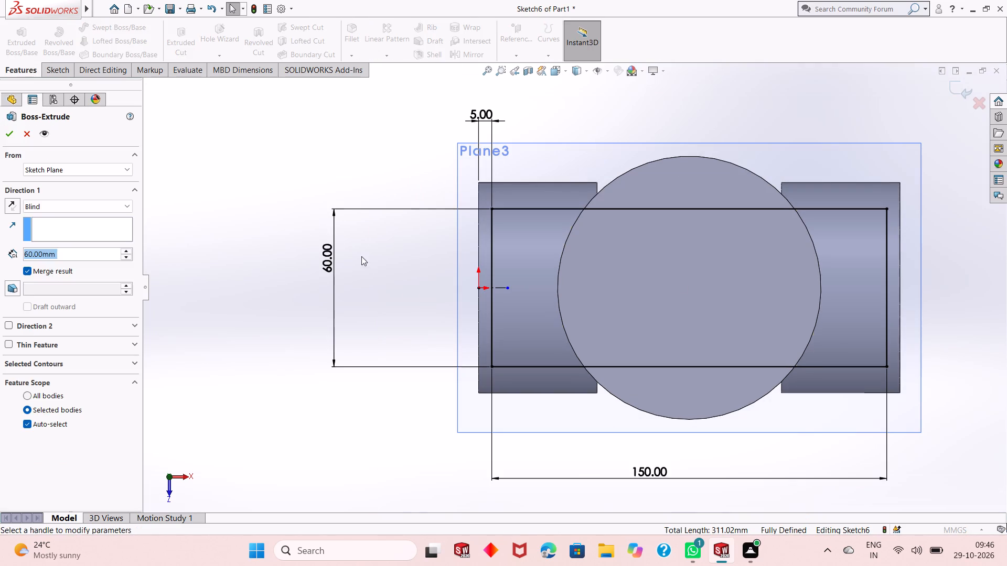
{"action": "middle_click_drag", "start_coordinate": [672, 444], "coordinate": [668, 332]}
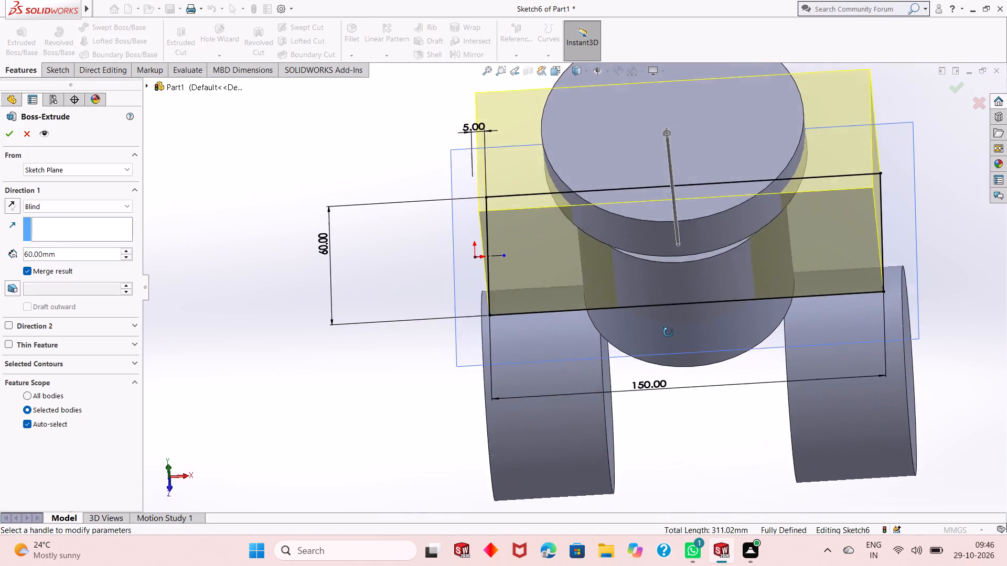
{"action": "middle_click_drag", "start_coordinate": [668, 332], "coordinate": [672, 311]}
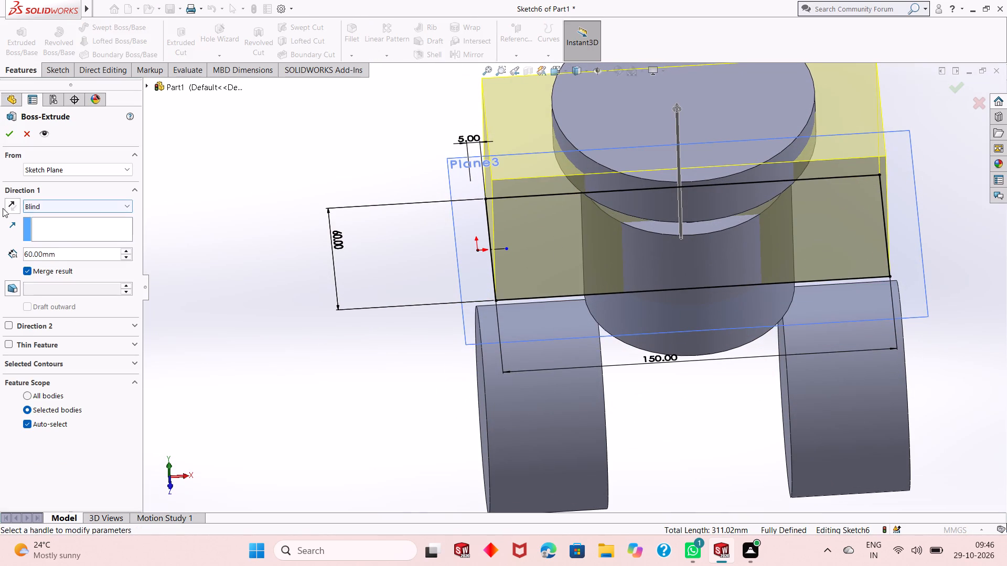
{"action": "left_click", "coordinate": [8, 210]}
{"action": "left_click", "coordinate": [62, 211]}
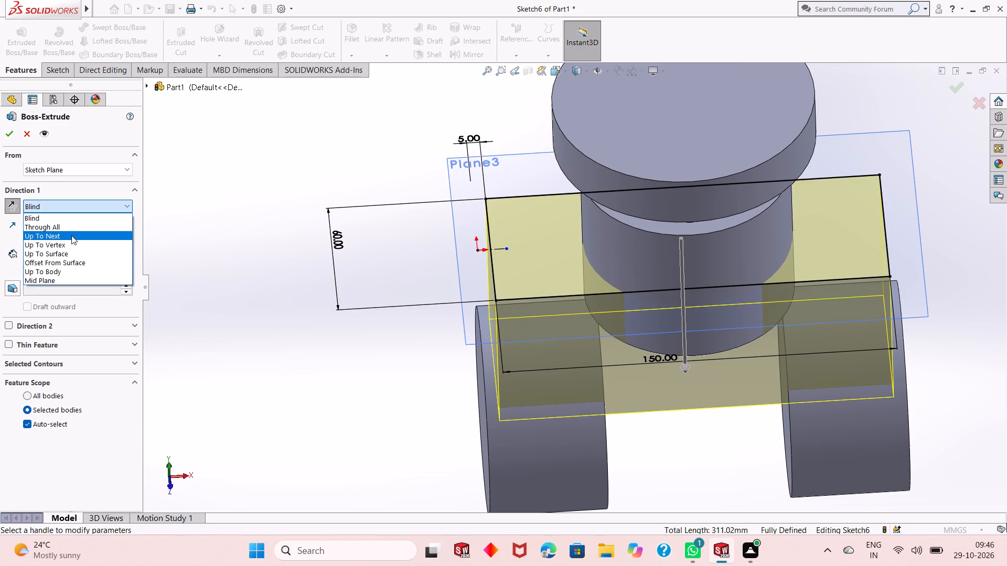
{"action": "left_click", "coordinate": [73, 240]}
{"action": "scroll", "coordinate": [606, 390], "scroll_direction": "up", "scroll_amount": 2}
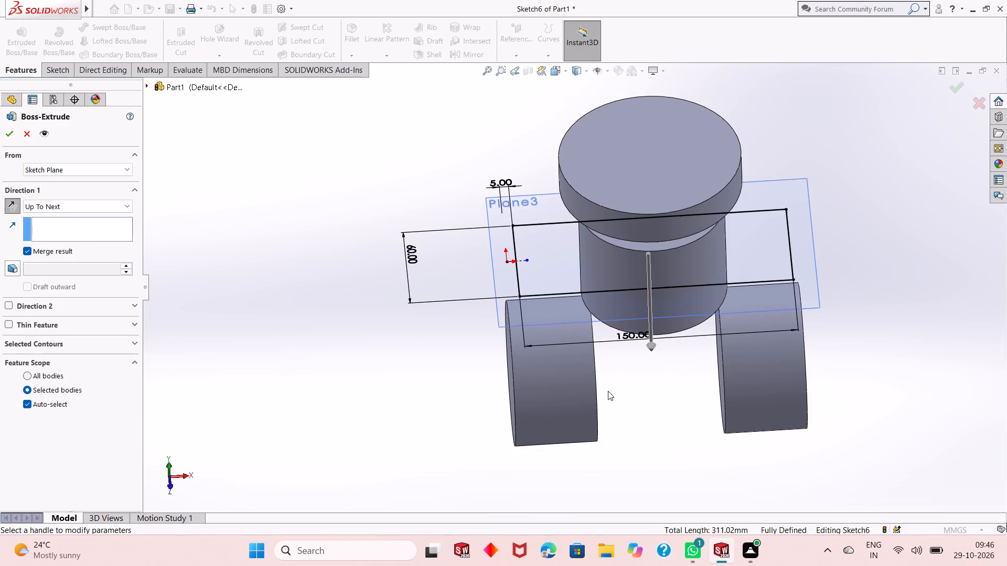
{"action": "middle_click_drag", "start_coordinate": [610, 391], "coordinate": [612, 295]}
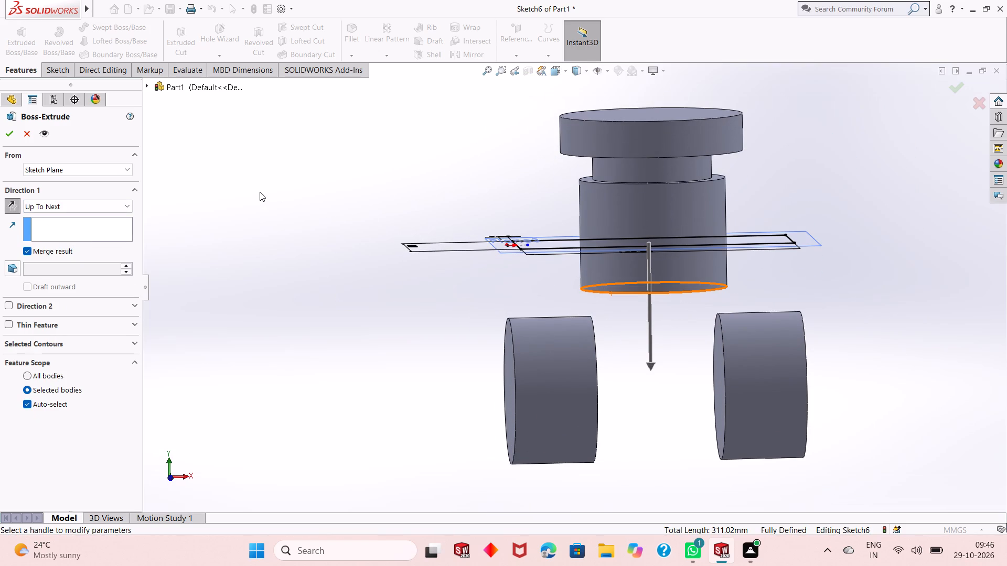
{"action": "left_click", "coordinate": [117, 207]}
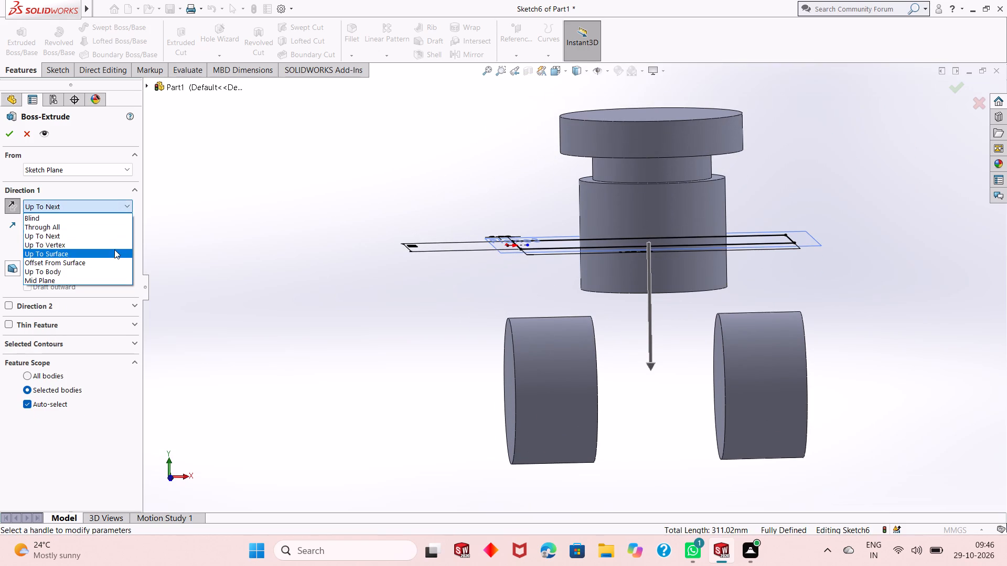
{"action": "left_click", "coordinate": [114, 249]}
{"action": "left_click", "coordinate": [547, 336]}
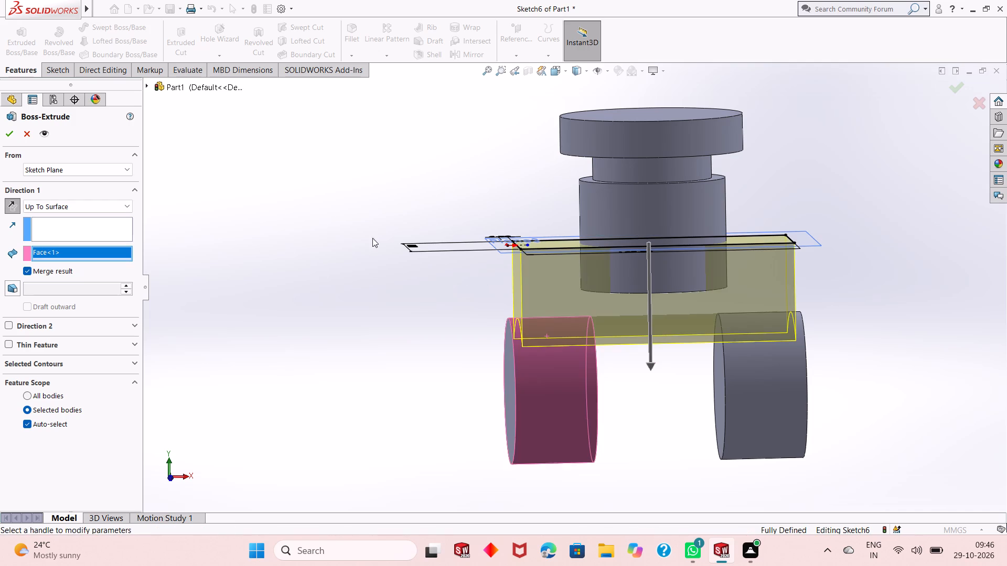
{"action": "left_click", "coordinate": [8, 137]}
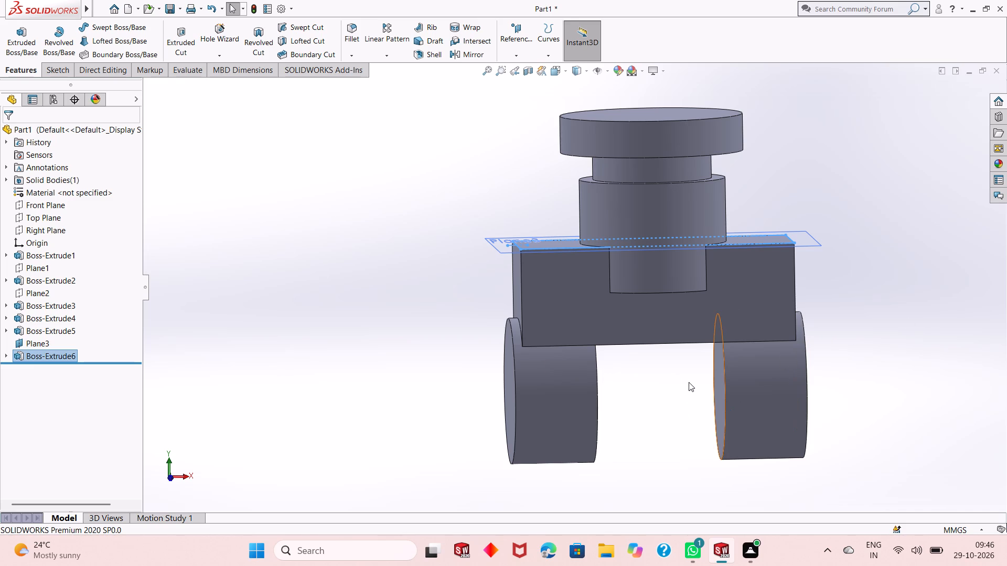
Hide Plane3.
{"action": "scroll", "coordinate": [689, 382], "scroll_direction": "down", "scroll_amount": 2}
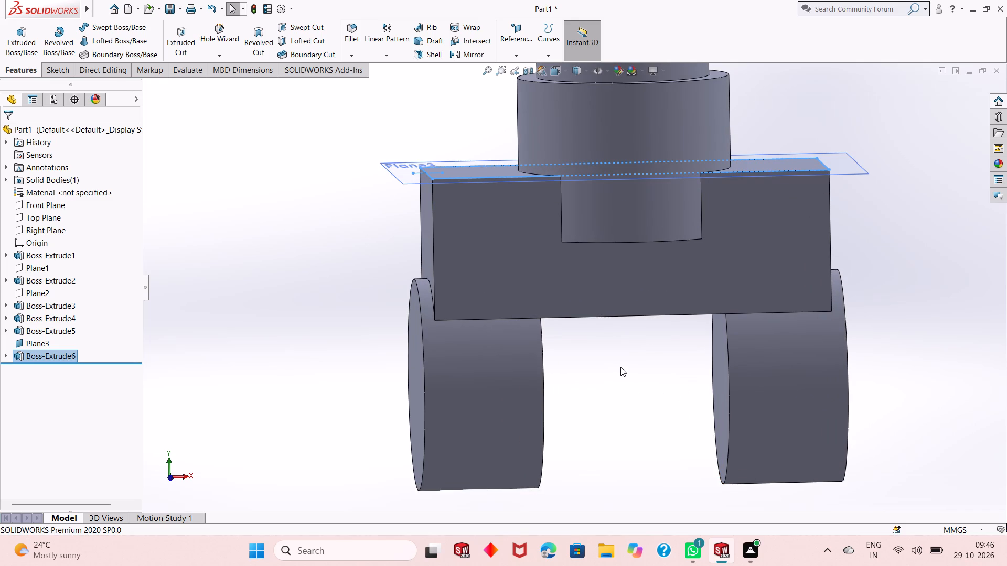
{"action": "left_click", "coordinate": [874, 244]}
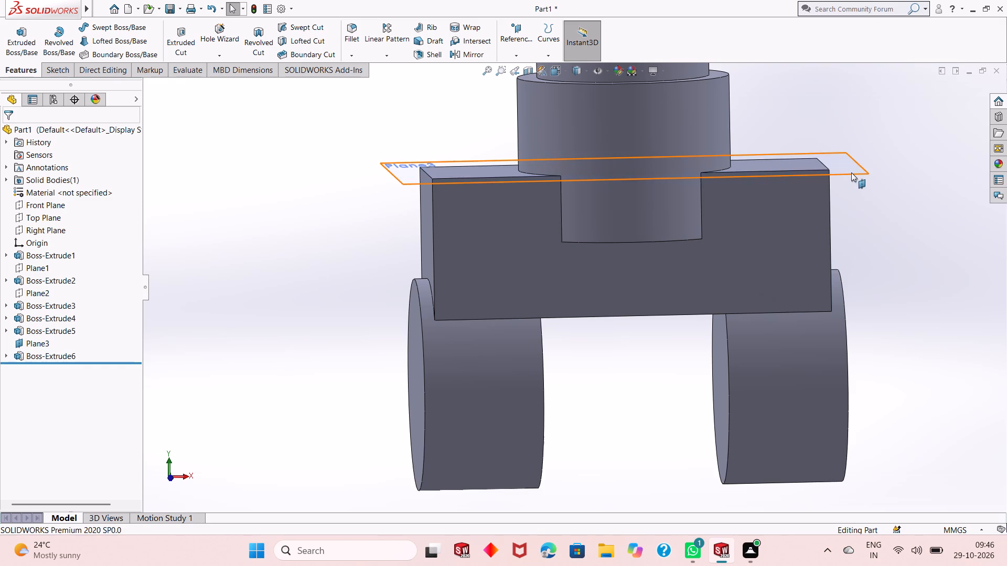
{"action": "right_click", "coordinate": [851, 172]}
{"action": "left_click", "coordinate": [892, 159]}
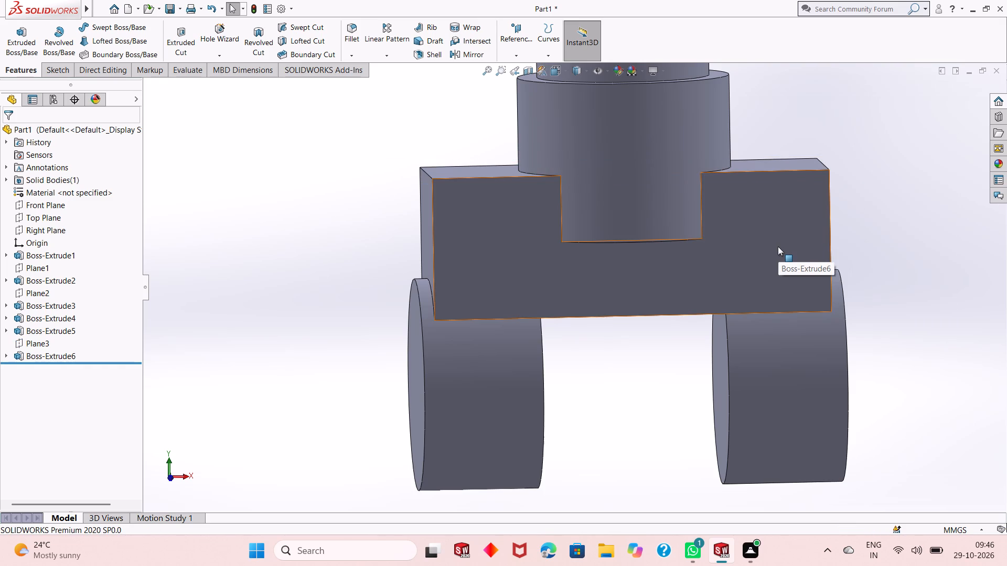
Open a new sketch on the rectangular block's front face and view it face-on.
{"action": "left_click", "coordinate": [778, 246]}
{"action": "left_click", "coordinate": [826, 216]}
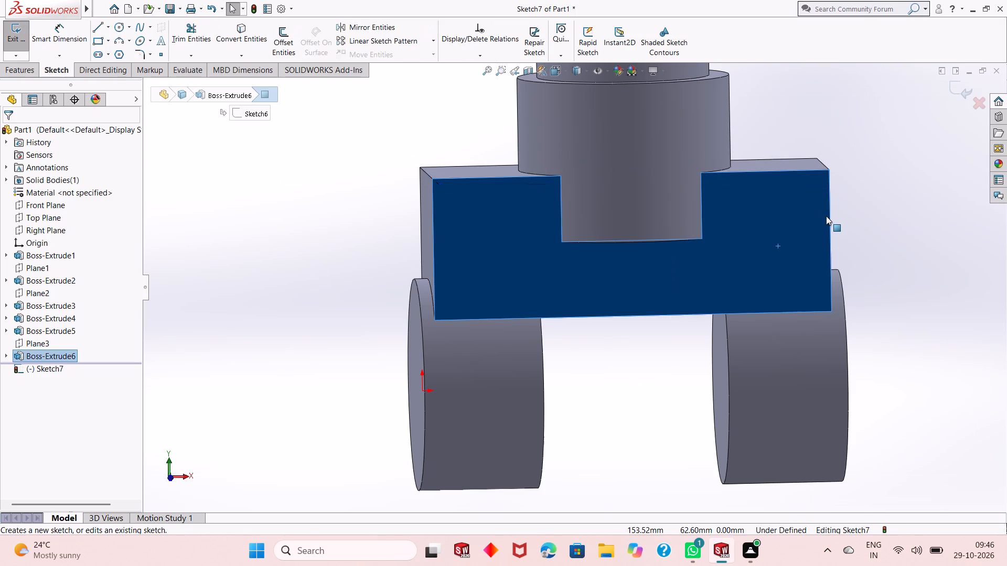
{"action": "key", "text": "ctrl+8"}
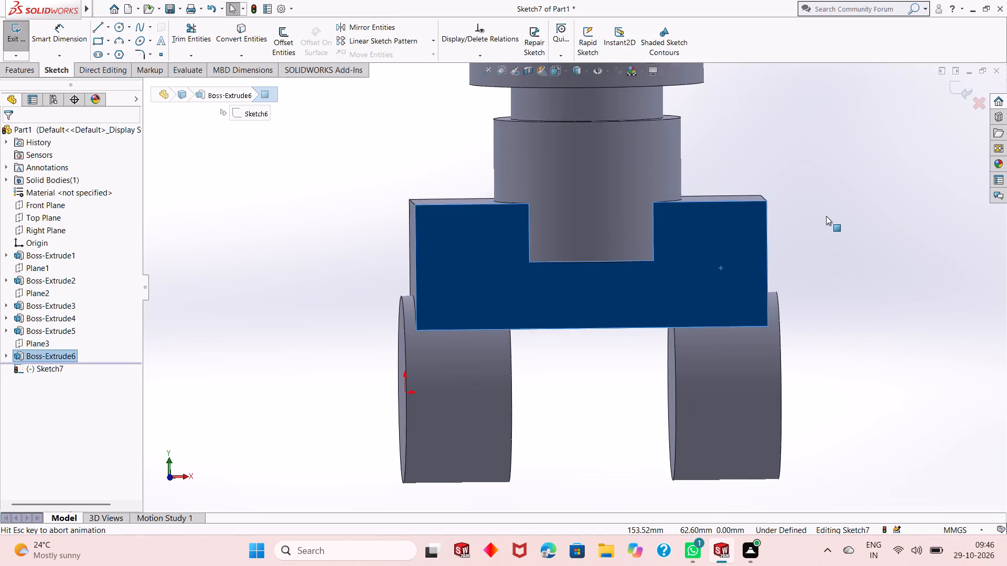
{"action": "scroll", "coordinate": [552, 369], "scroll_direction": "down", "scroll_amount": 2}
{"action": "left_click", "coordinate": [558, 368]}
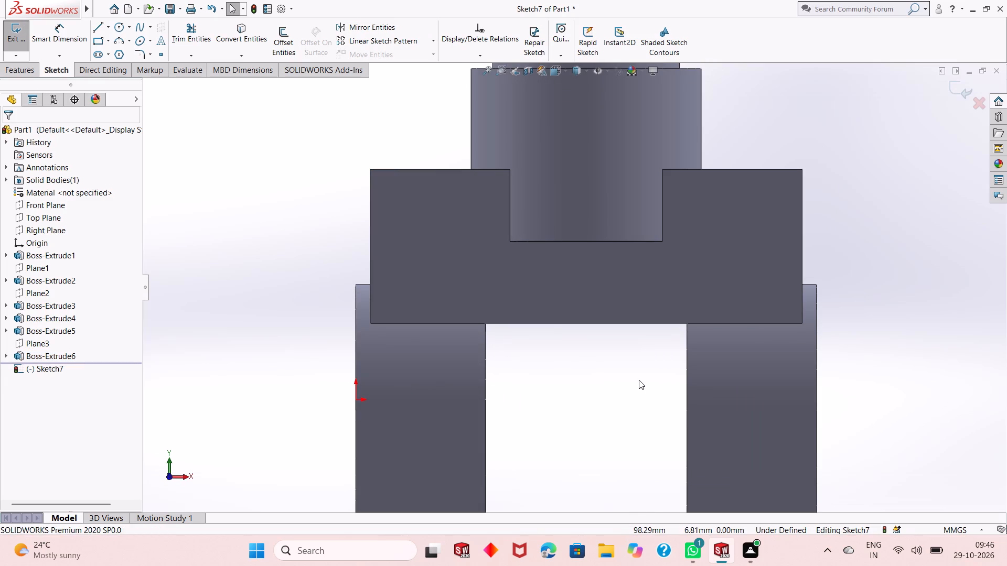
Sketch a 5 mm line along the block's bottom edge, from the inner face of the cylinder at the origin towards its outer end.
{"action": "left_click", "coordinate": [100, 25]}
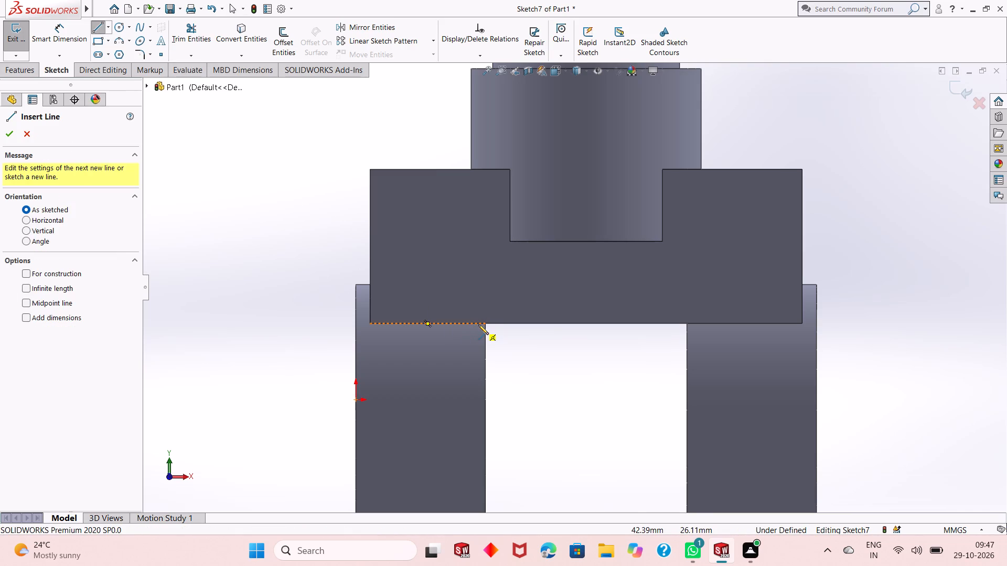
{"action": "middle_click_drag", "start_coordinate": [539, 363], "coordinate": [533, 349]}
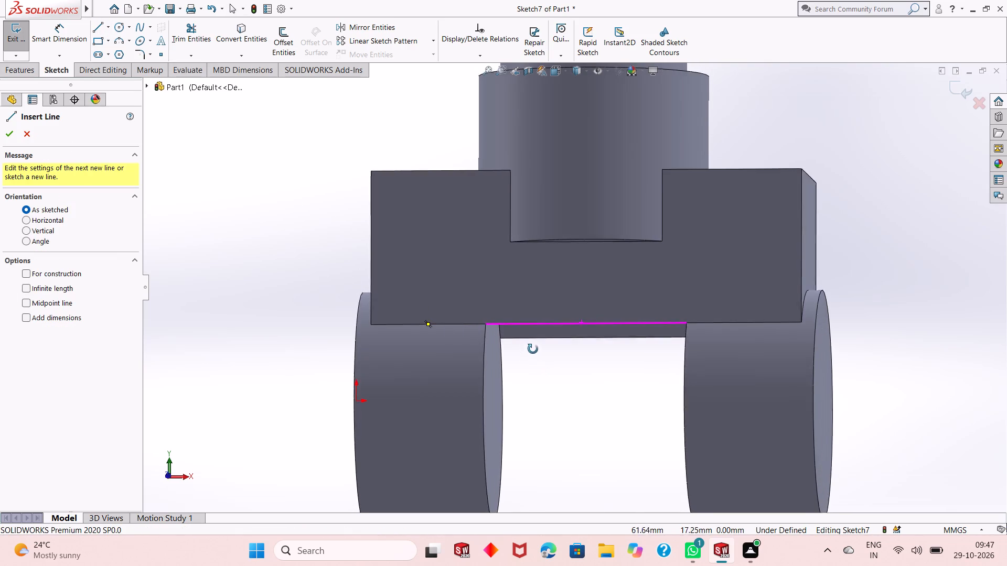
{"action": "middle_click_drag", "start_coordinate": [533, 349], "coordinate": [493, 199]}
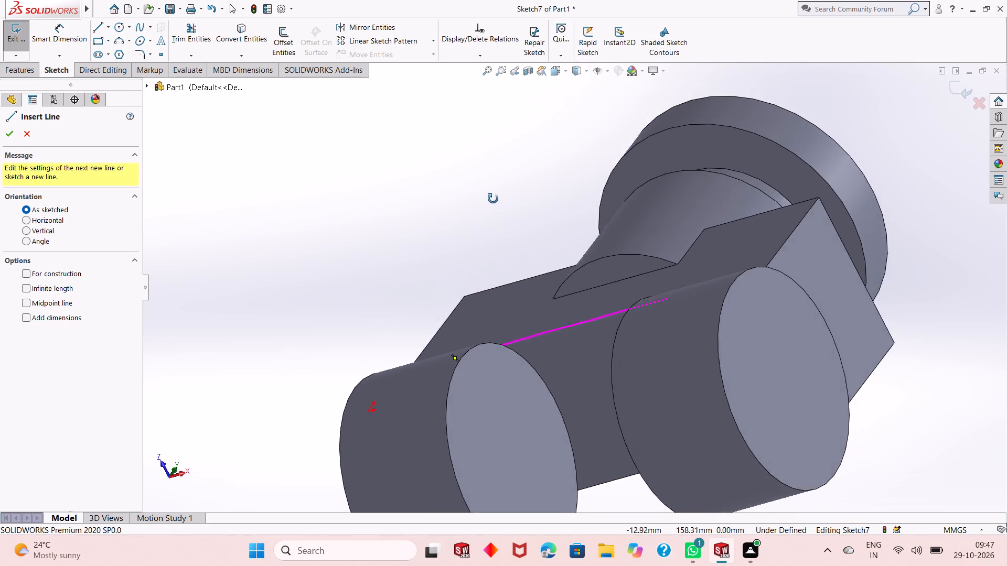
{"action": "middle_click_drag", "start_coordinate": [493, 199], "coordinate": [480, 282]}
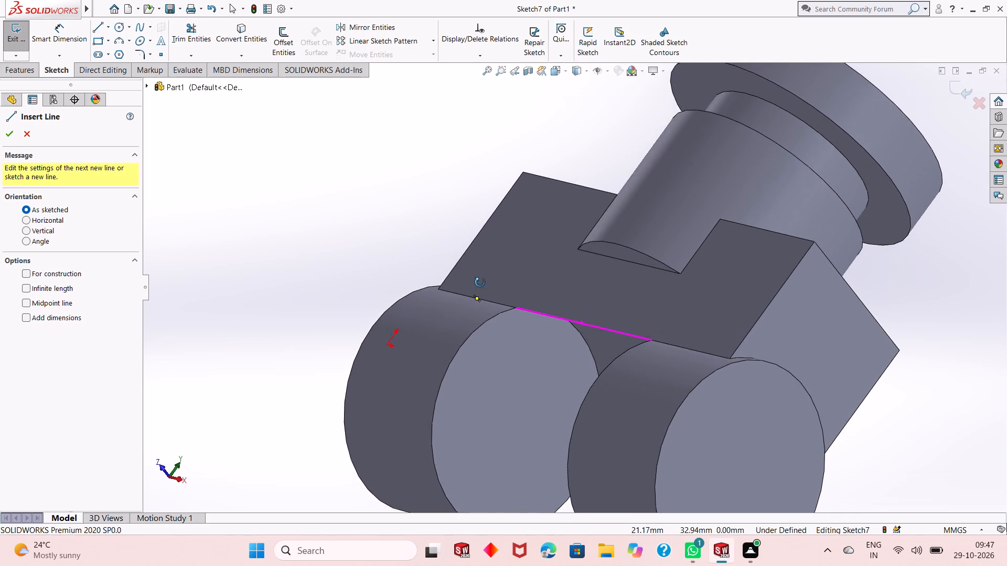
{"action": "middle_click_drag", "start_coordinate": [480, 282], "coordinate": [575, 258]}
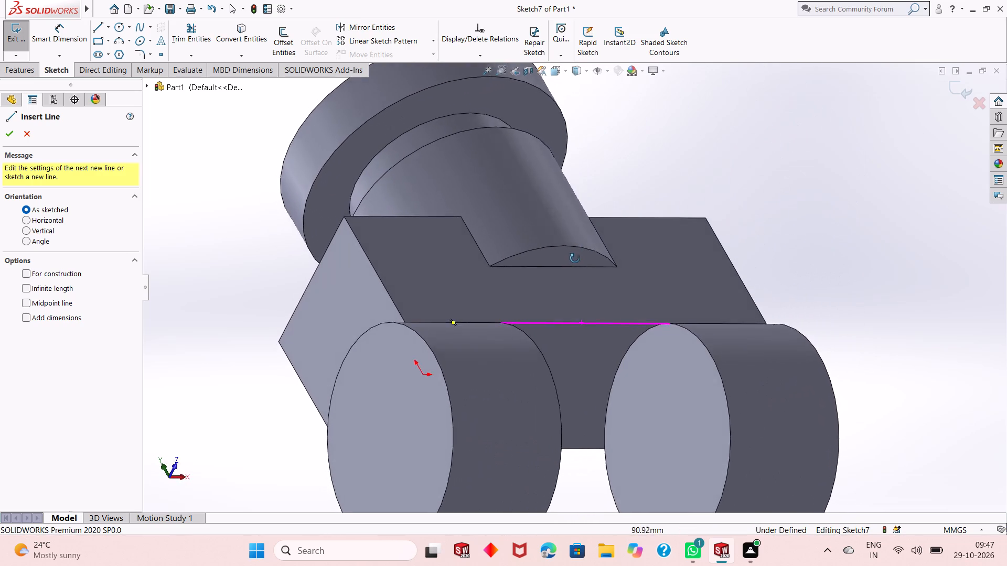
{"action": "middle_click_drag", "start_coordinate": [575, 258], "coordinate": [541, 404]}
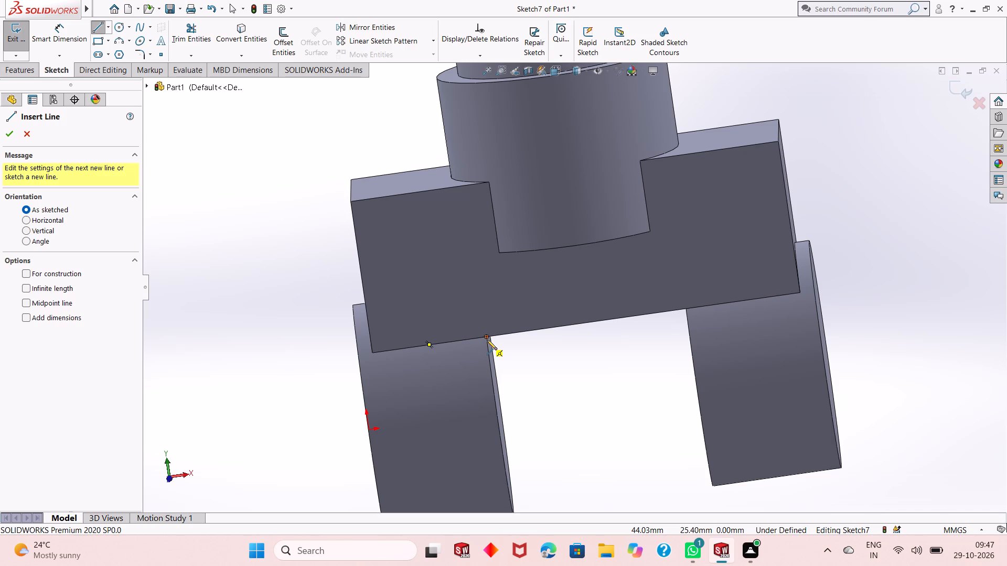
{"action": "left_click", "coordinate": [487, 340]}
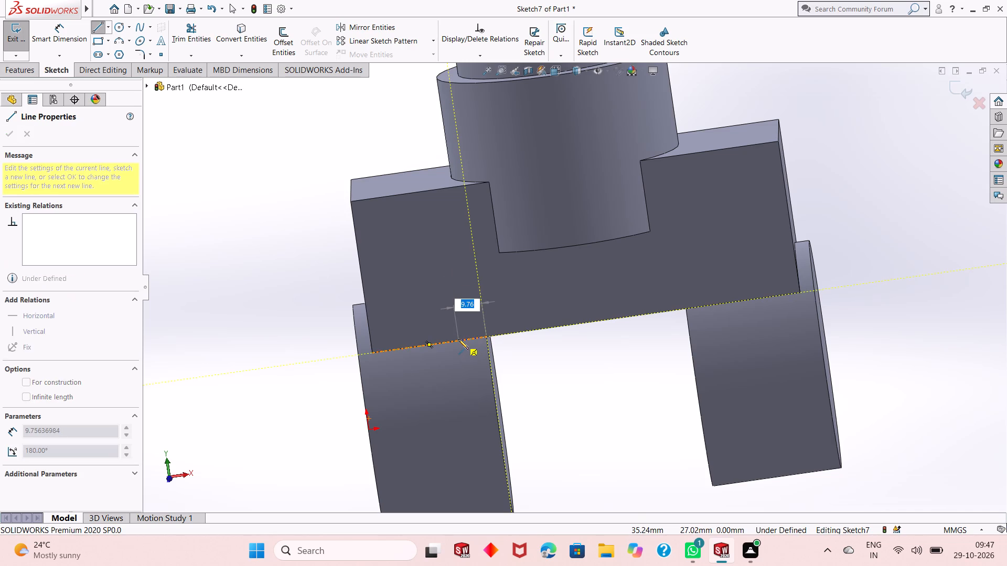
{"action": "key", "text": "5"}
{"action": "key", "text": "Return"}
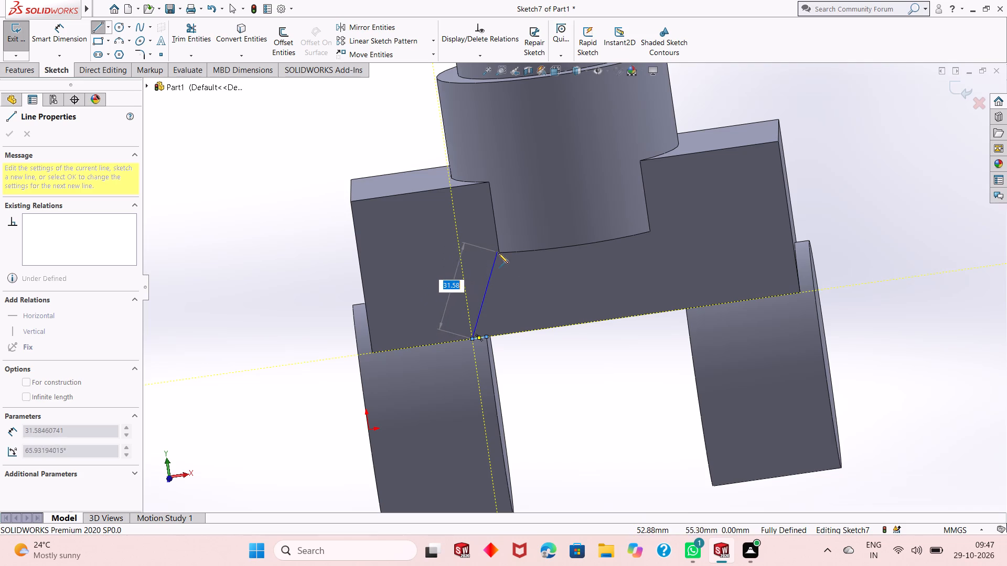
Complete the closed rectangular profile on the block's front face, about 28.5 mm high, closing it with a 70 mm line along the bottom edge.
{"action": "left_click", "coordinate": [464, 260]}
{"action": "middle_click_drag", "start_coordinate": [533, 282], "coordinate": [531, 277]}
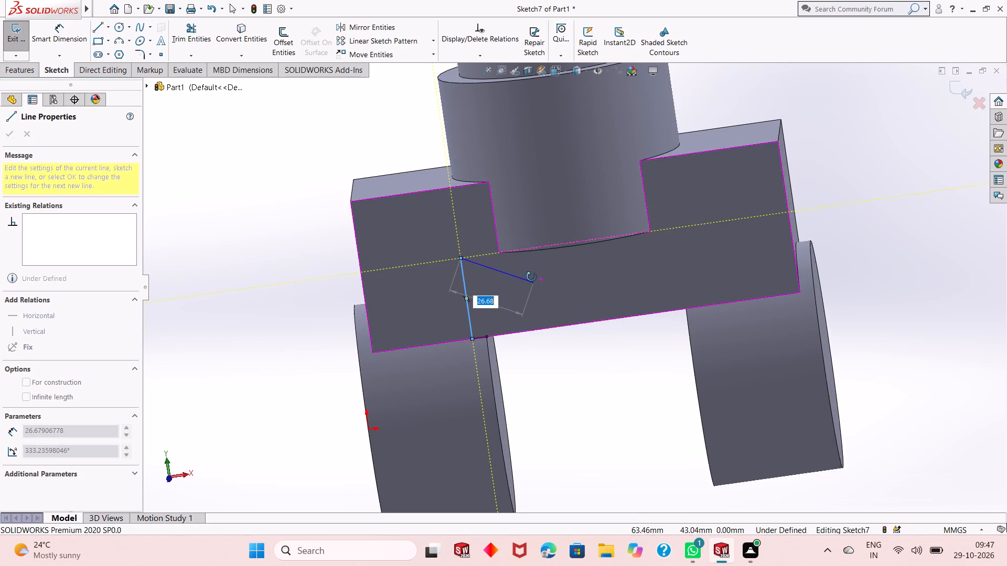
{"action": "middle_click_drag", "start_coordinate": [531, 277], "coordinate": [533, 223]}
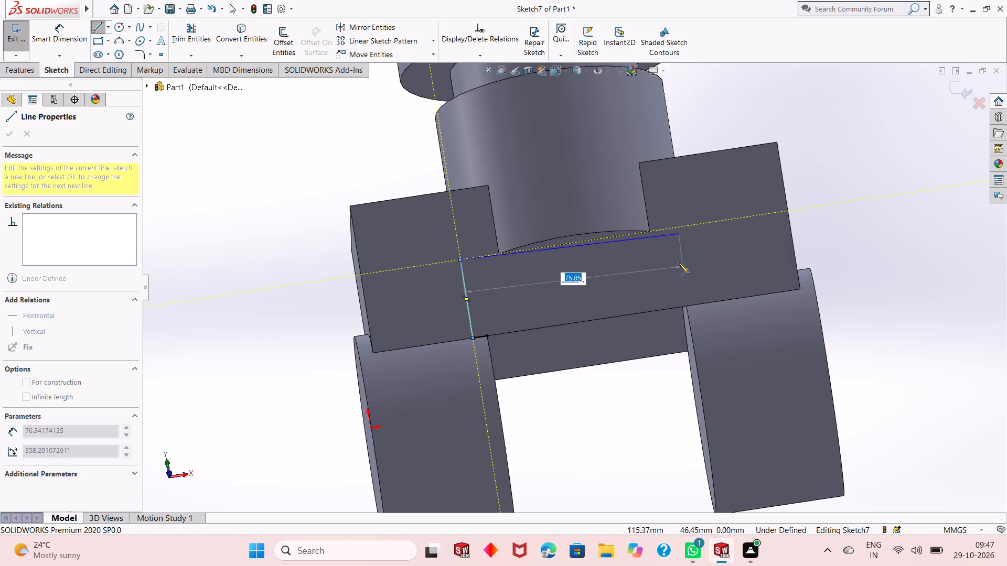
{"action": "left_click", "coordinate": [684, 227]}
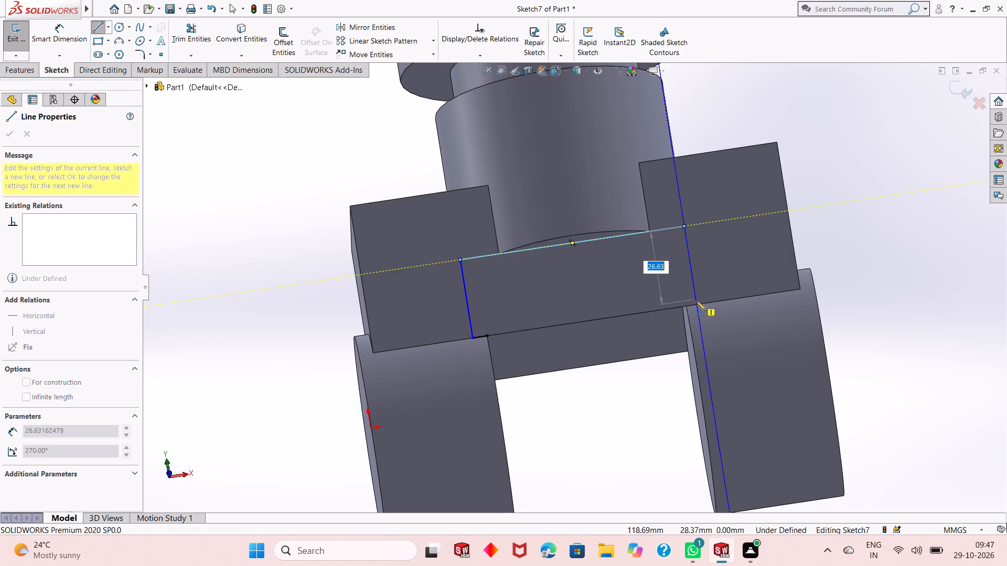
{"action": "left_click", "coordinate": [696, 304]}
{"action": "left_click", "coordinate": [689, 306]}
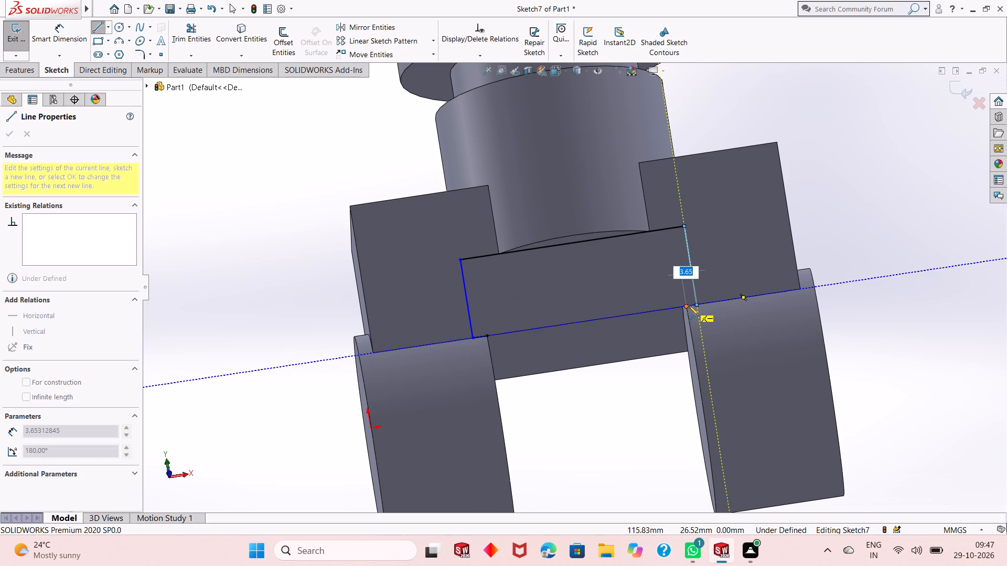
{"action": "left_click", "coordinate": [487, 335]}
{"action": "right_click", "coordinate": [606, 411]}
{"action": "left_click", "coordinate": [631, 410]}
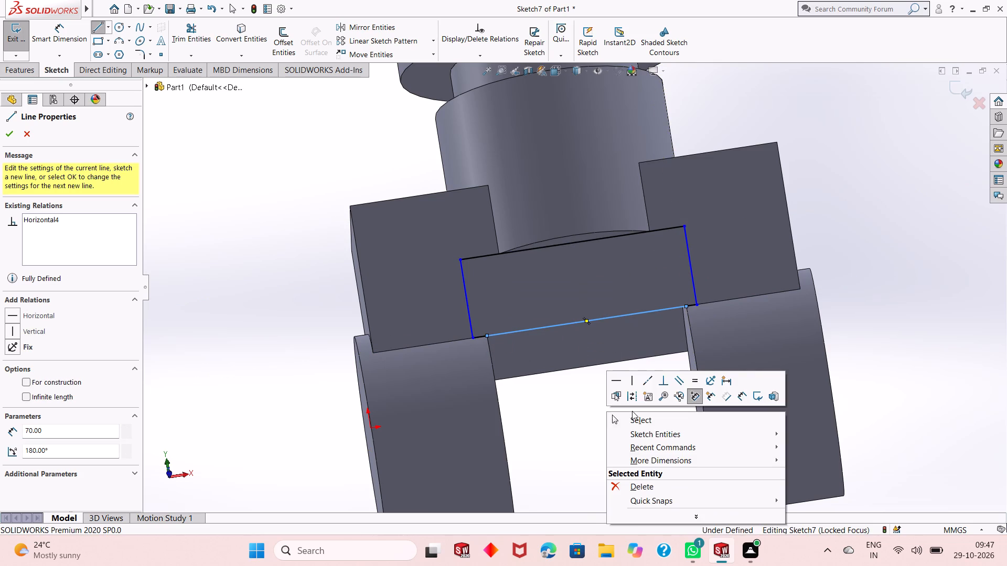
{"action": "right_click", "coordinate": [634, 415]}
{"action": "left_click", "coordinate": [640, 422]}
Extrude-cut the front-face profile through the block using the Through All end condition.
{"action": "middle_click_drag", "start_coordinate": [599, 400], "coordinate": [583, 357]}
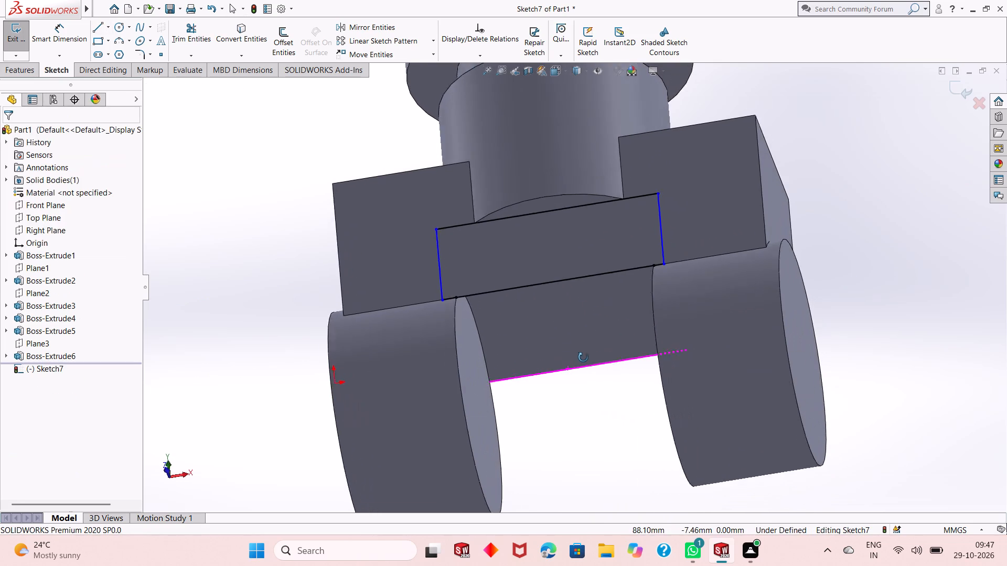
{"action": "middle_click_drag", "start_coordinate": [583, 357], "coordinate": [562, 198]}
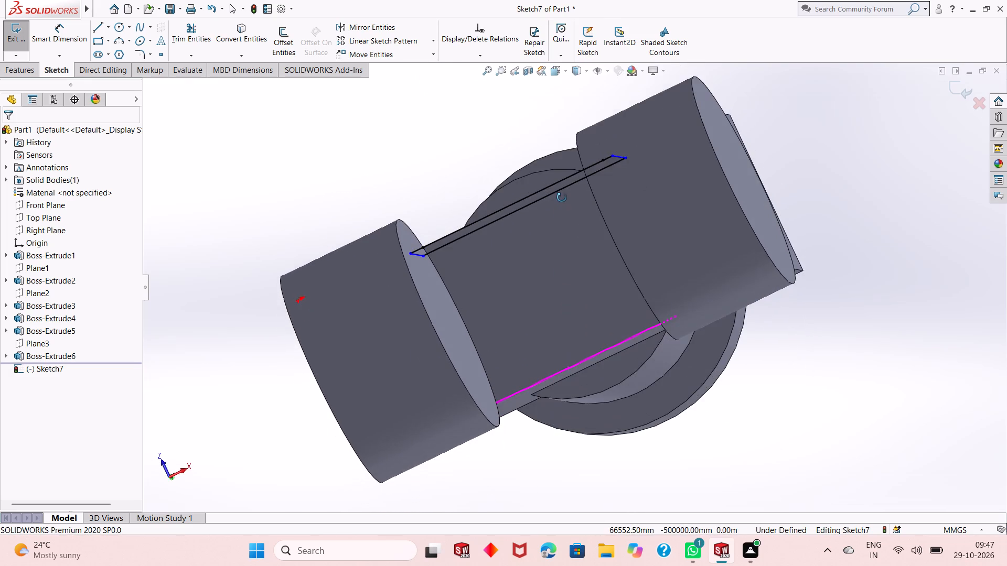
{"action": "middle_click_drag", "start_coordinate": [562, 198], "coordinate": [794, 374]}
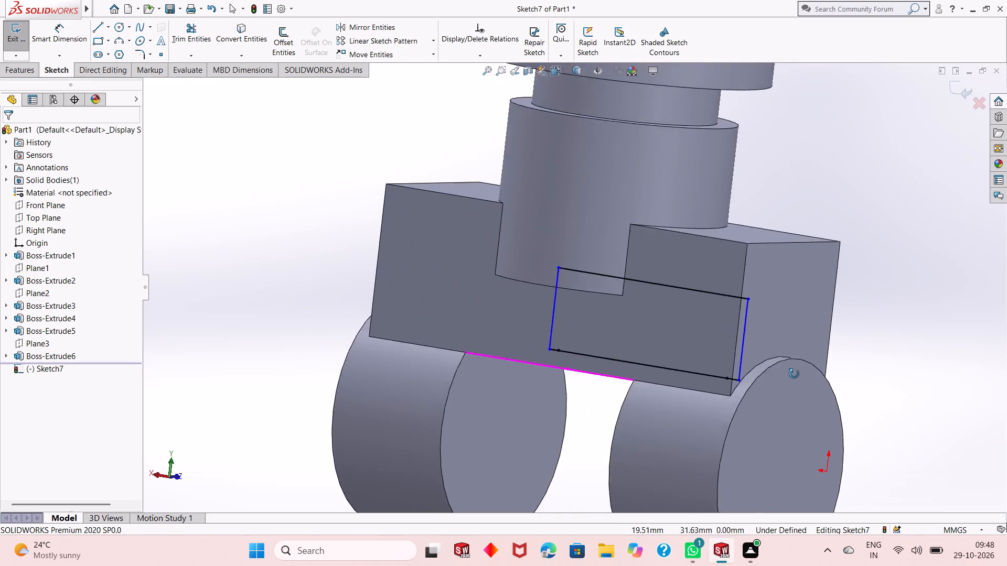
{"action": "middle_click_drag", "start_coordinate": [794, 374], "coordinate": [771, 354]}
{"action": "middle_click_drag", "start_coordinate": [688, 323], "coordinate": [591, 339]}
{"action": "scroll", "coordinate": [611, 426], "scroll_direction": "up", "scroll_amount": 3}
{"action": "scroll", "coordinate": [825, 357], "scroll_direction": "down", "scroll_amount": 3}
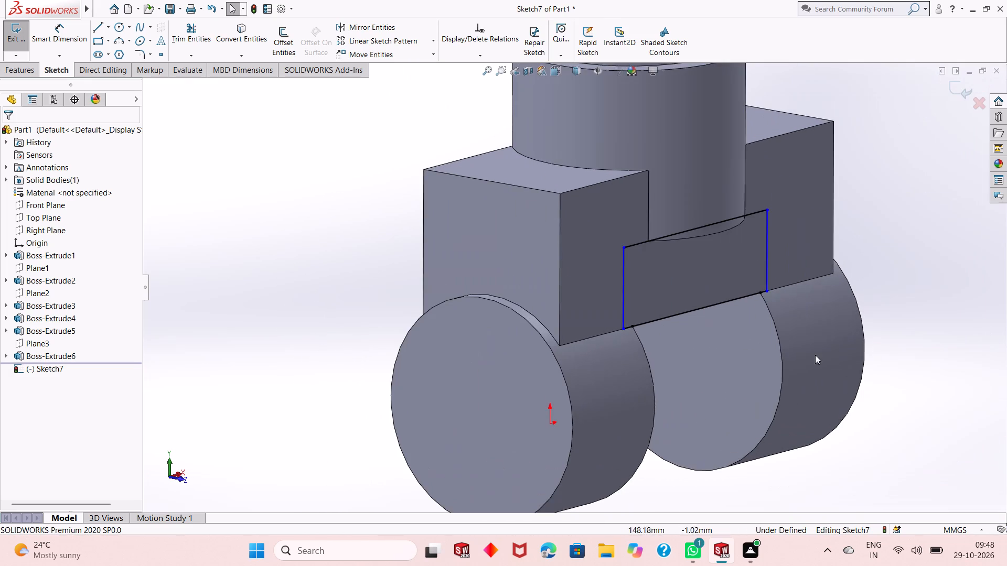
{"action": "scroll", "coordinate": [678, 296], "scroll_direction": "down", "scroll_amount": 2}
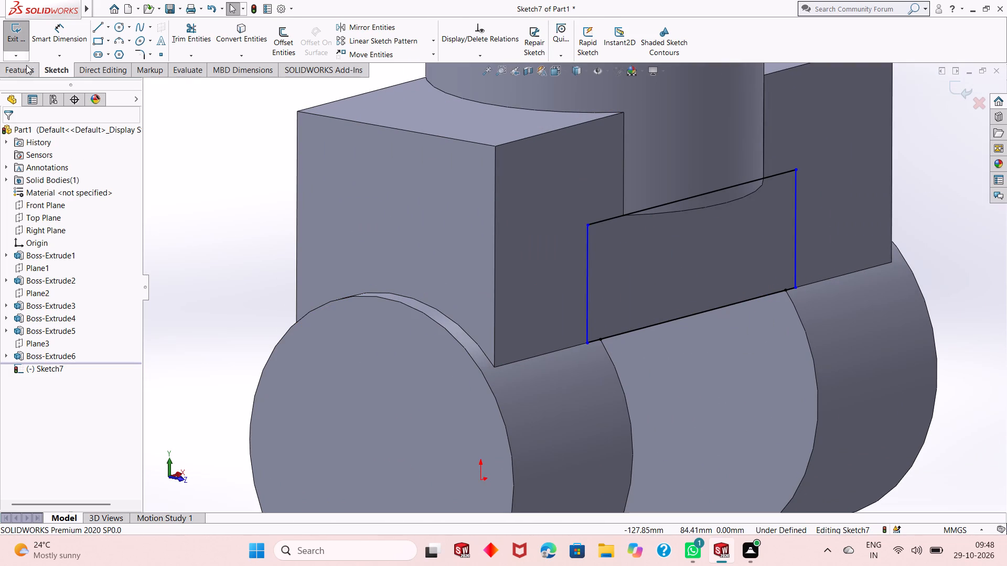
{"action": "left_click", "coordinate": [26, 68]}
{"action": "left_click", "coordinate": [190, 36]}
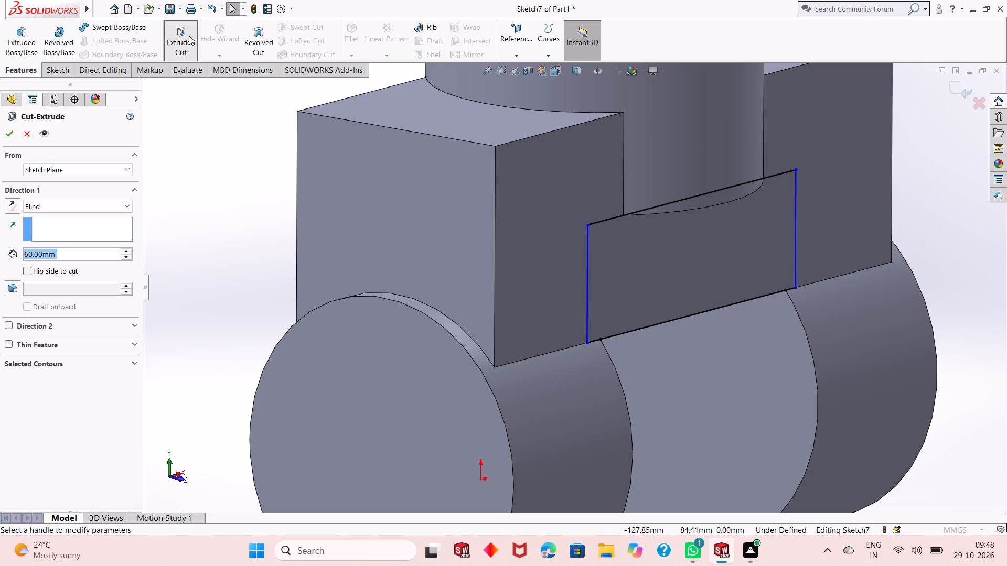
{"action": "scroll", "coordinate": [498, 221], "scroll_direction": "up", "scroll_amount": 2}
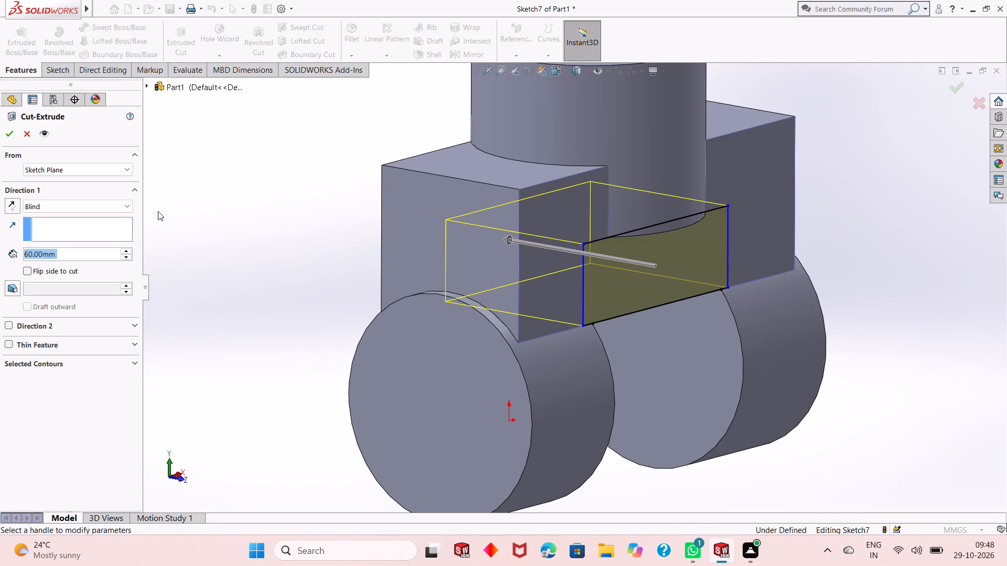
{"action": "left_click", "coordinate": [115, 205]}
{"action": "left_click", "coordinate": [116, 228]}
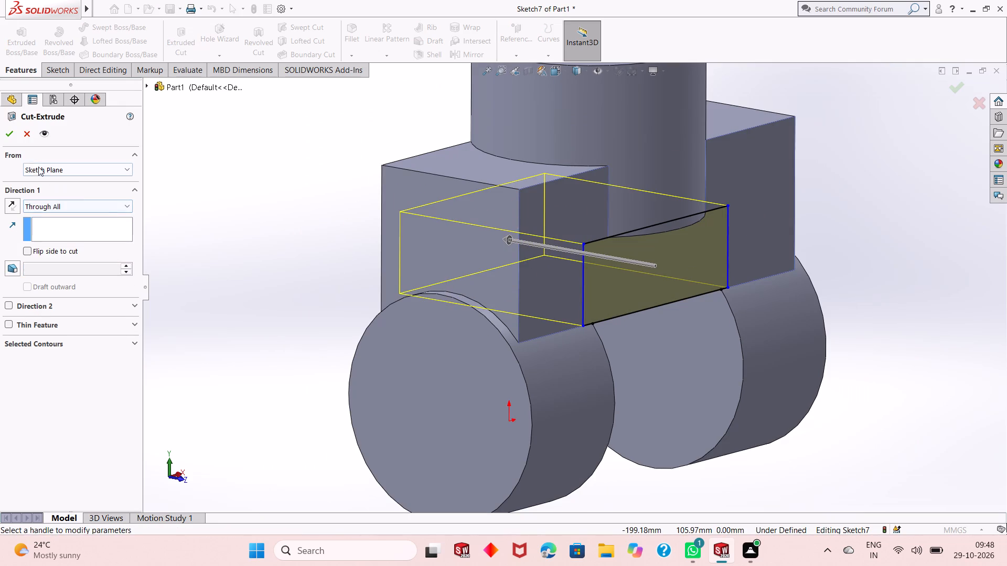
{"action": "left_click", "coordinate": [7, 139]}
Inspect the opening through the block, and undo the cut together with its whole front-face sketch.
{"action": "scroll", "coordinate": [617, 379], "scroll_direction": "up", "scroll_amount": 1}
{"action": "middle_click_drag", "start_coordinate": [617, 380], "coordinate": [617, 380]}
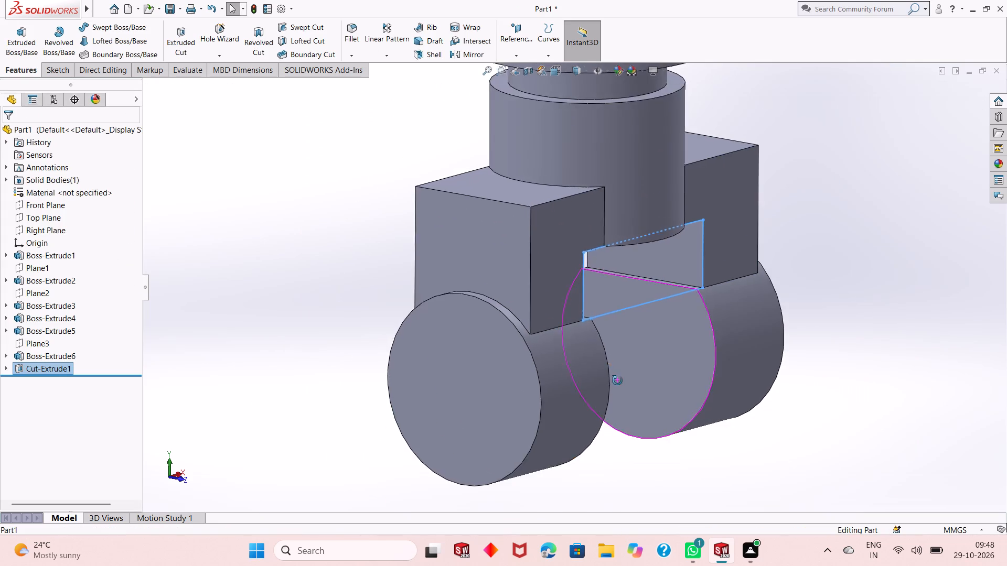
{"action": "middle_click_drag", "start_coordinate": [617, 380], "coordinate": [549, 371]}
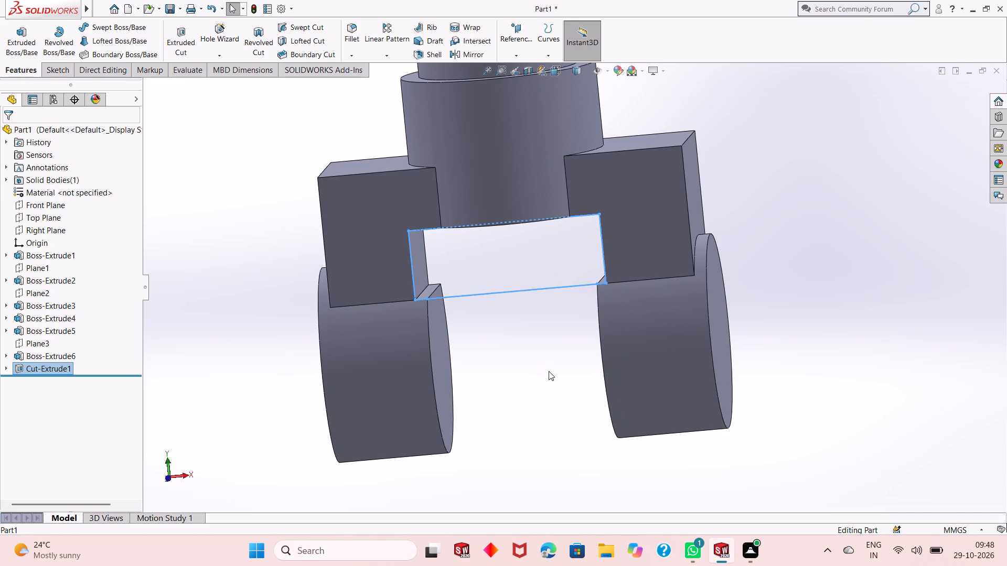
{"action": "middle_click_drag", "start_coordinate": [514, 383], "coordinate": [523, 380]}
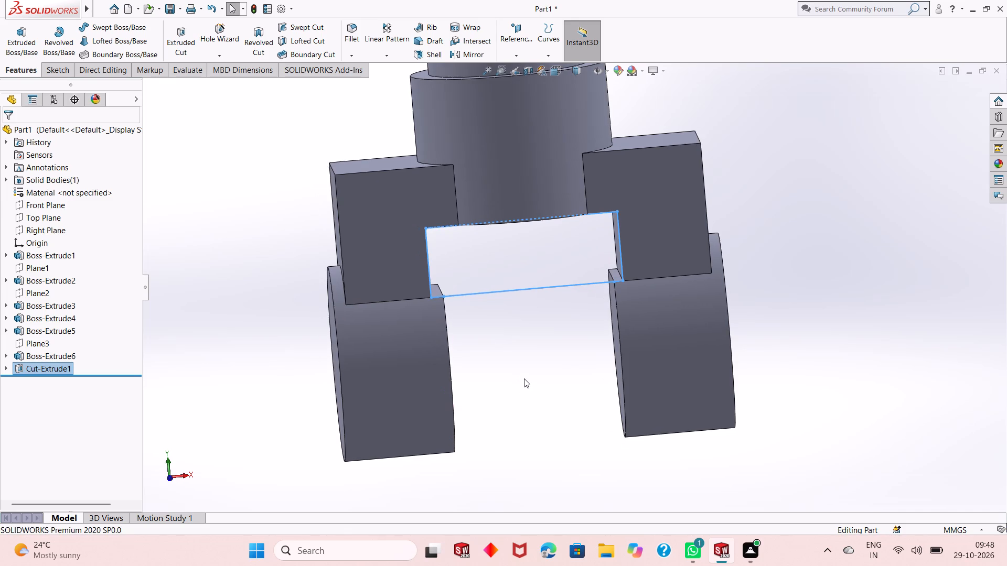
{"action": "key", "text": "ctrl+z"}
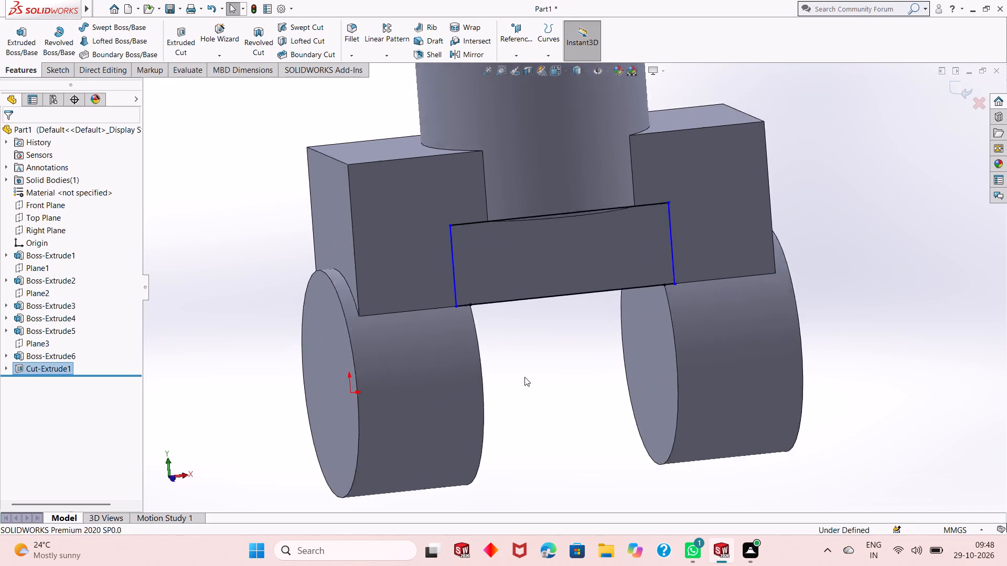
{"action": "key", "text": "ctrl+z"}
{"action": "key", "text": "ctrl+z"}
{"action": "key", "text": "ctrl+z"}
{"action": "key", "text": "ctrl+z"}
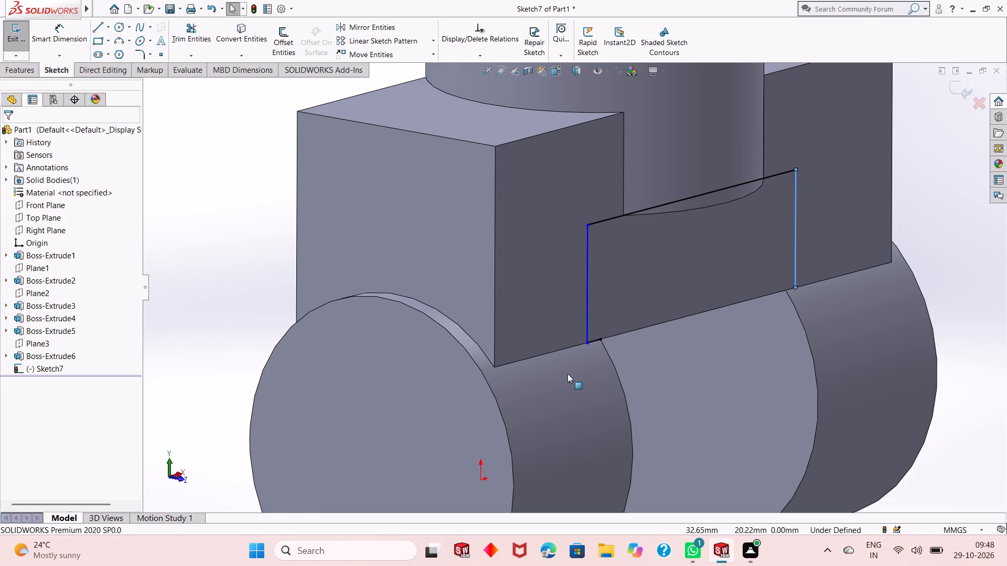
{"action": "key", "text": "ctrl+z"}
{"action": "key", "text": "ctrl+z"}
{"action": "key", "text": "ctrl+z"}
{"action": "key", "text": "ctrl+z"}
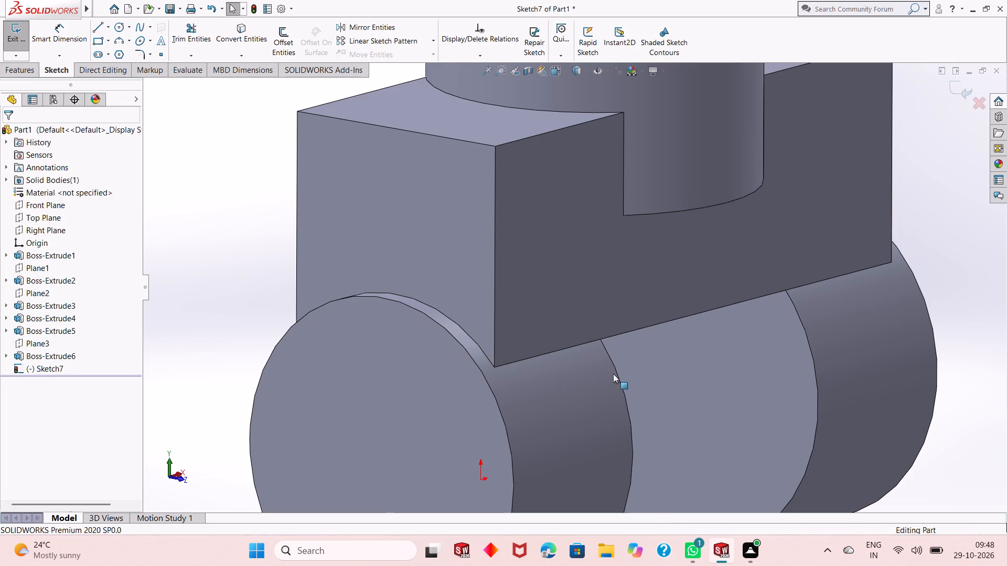
Undo the extrusion of the rectangular block, going back to its rectangle sketch.
{"action": "middle_click_drag", "start_coordinate": [647, 411], "coordinate": [625, 347]}
{"action": "scroll", "coordinate": [552, 370], "scroll_direction": "up", "scroll_amount": 3}
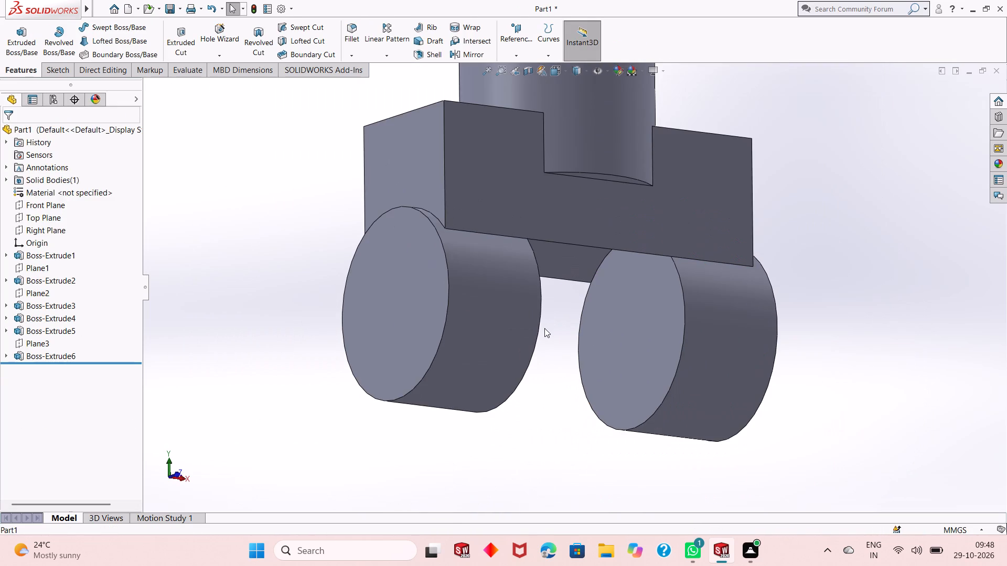
{"action": "key", "text": "ctrl+z"}
Undo the 150 by 60 mm rectangle with its dimensions and relations, leaving the sketch empty and viewed face-on.
{"action": "middle_click_drag", "start_coordinate": [655, 398], "coordinate": [652, 321]}
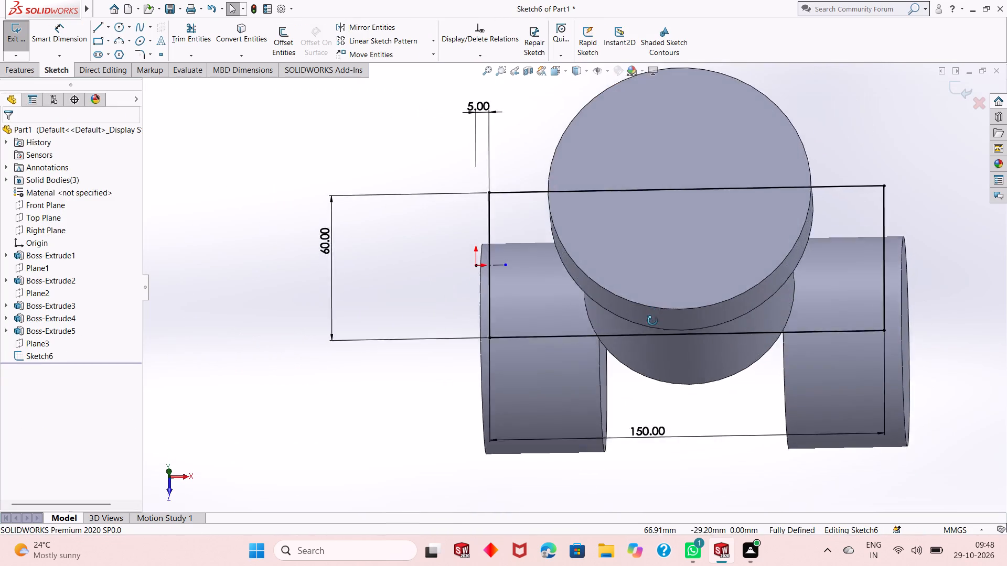
{"action": "middle_click_drag", "start_coordinate": [652, 321], "coordinate": [651, 213]}
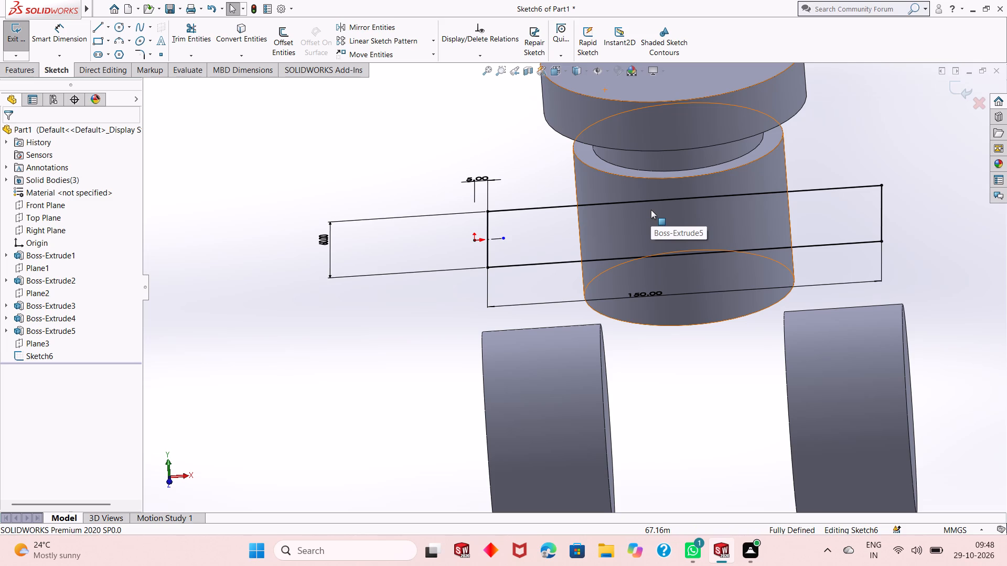
{"action": "middle_click_drag", "start_coordinate": [627, 255], "coordinate": [630, 227]}
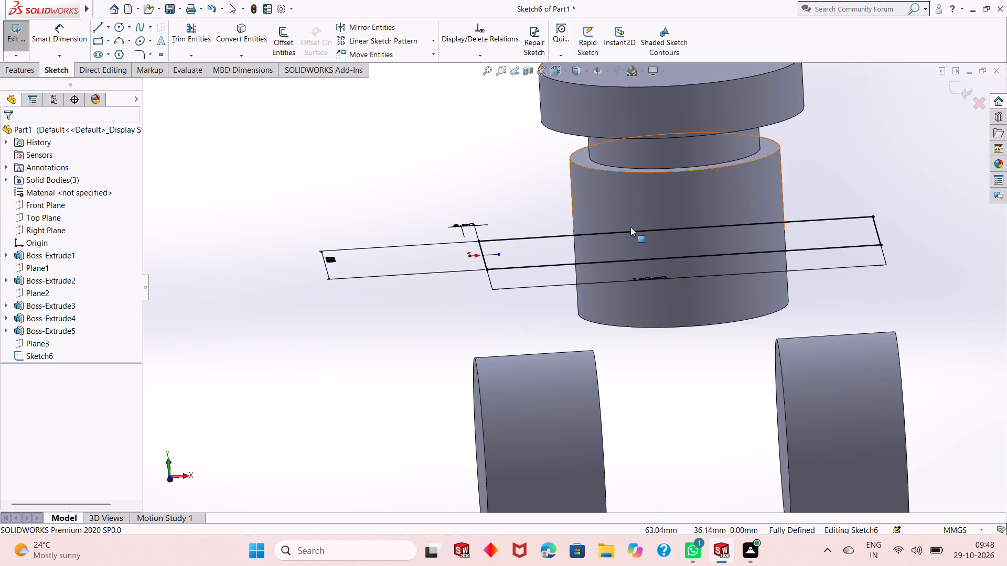
{"action": "key", "text": "ctrl+z"}
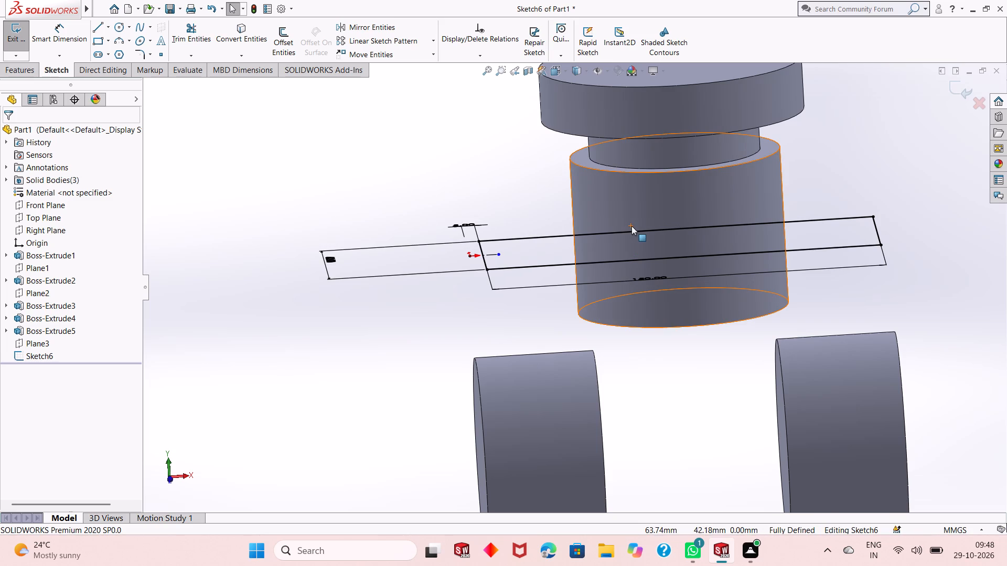
{"action": "scroll", "coordinate": [661, 304], "scroll_direction": "down", "scroll_amount": 1}
{"action": "scroll", "coordinate": [661, 304], "scroll_direction": "up", "scroll_amount": 1}
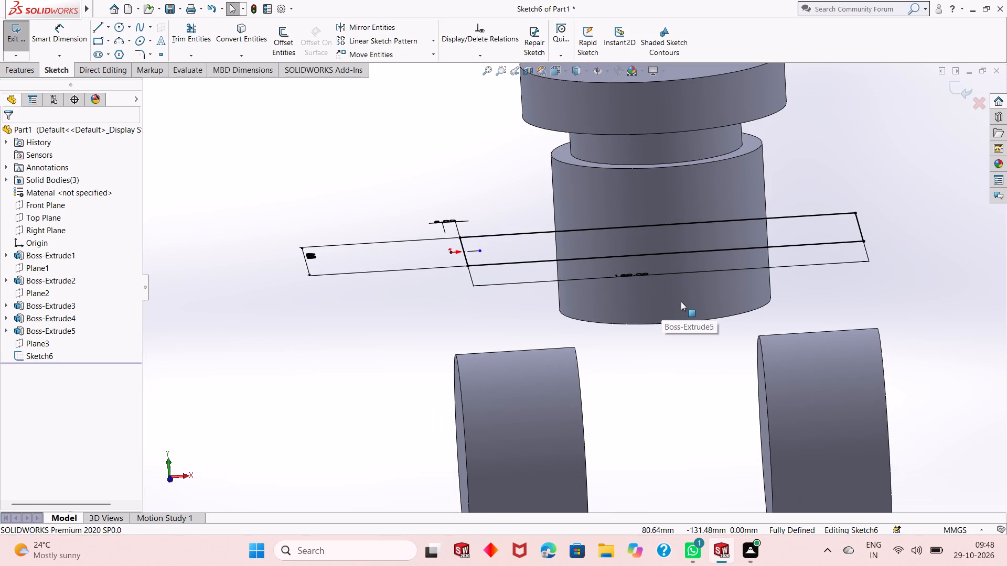
{"action": "key", "text": "ctrl+8"}
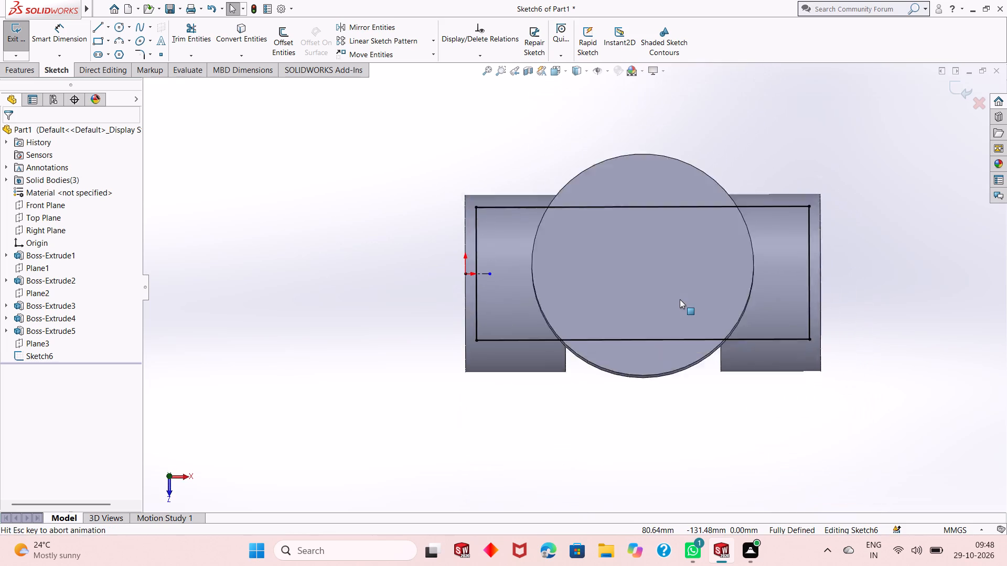
{"action": "key", "text": "ctrl+z"}
{"action": "key", "text": "ctrl+z"}
{"action": "key", "text": "ctrl+z"}
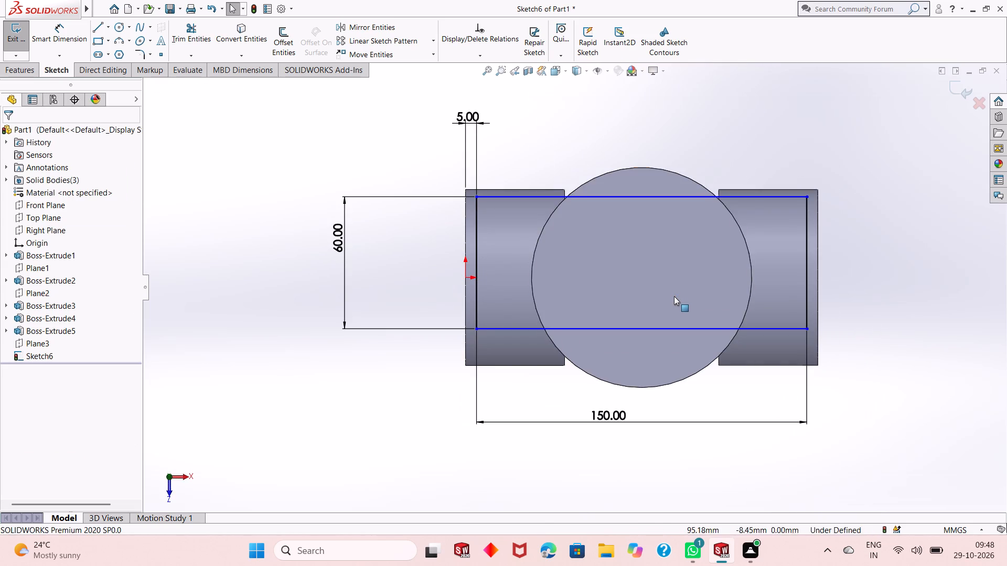
{"action": "key", "text": "ctrl+z"}
{"action": "key", "text": "ctrl+z"}
{"action": "key", "text": "ctrl+z"}
{"action": "key", "text": "ctrl+z"}
{"action": "key", "text": "ctrl+z"}
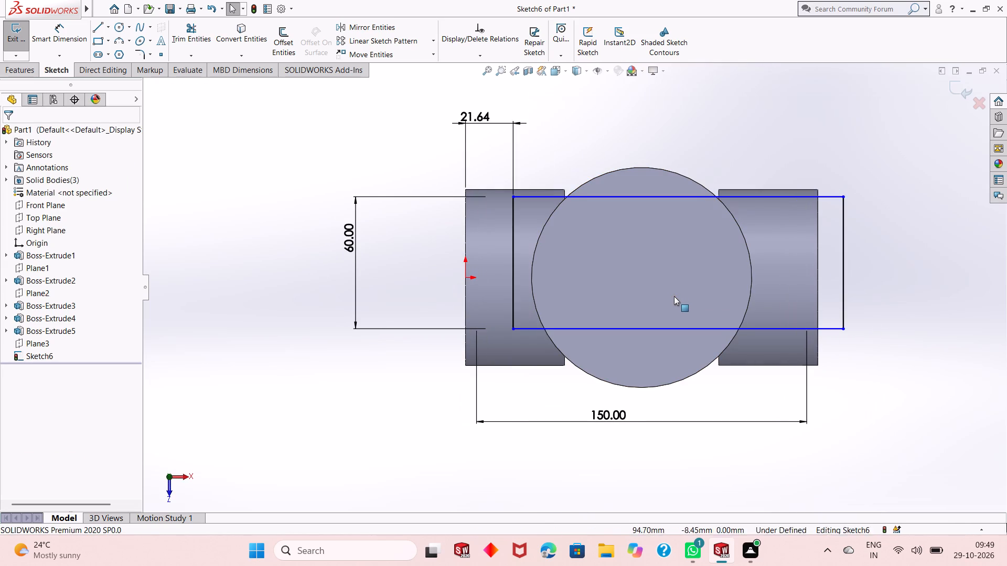
{"action": "key", "text": "ctrl+z"}
{"action": "key", "text": "ctrl+z"}
{"action": "key", "text": "ctrl+z"}
{"action": "key", "text": "ctrl+z"}
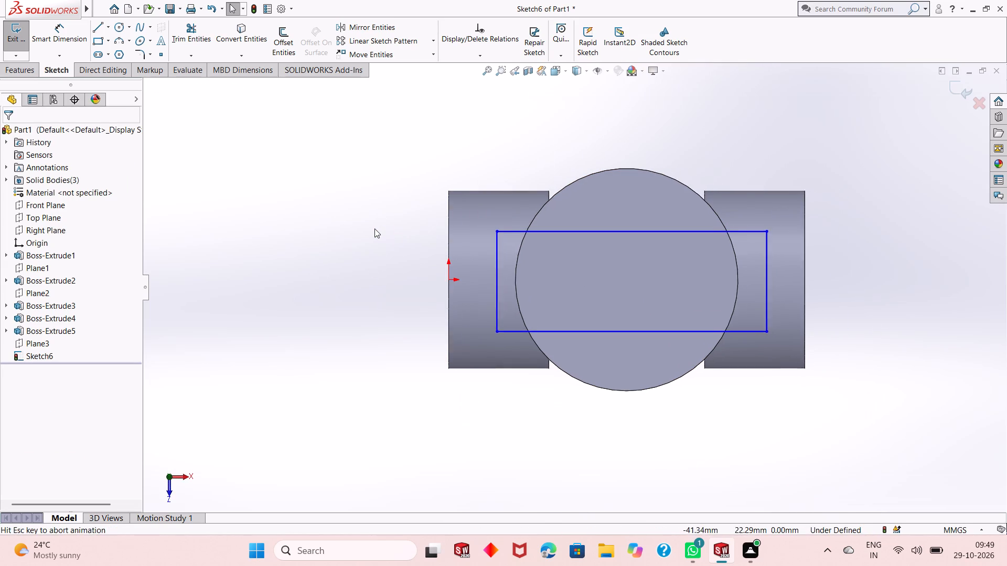
{"action": "key", "text": "ctrl+z"}
{"action": "key", "text": "ctrl+z"}
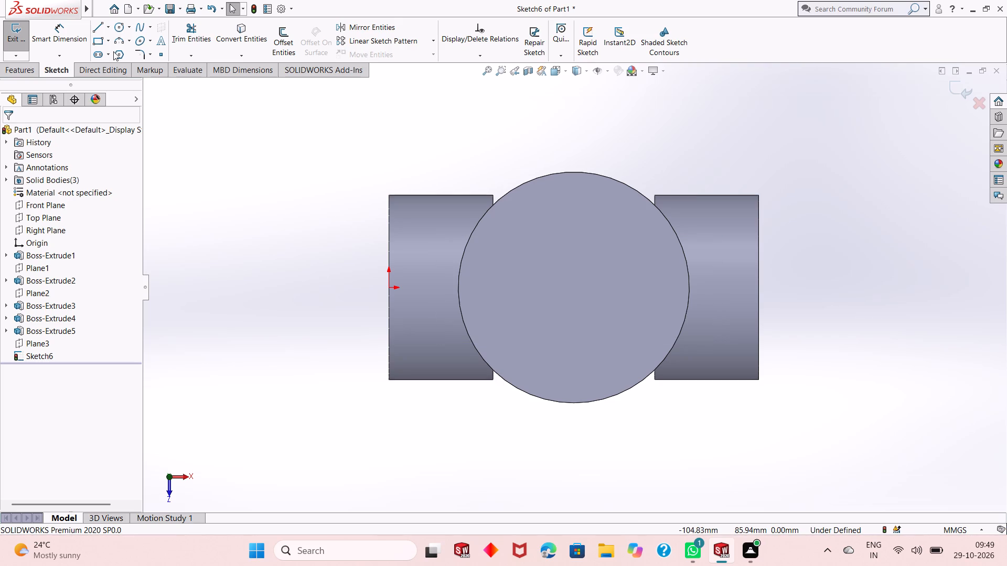
Sketch two separate corner rectangles, about 18 by 57 mm over the cylinder at the origin and about 22 by 57 mm over the other.
{"action": "left_click", "coordinate": [97, 40]}
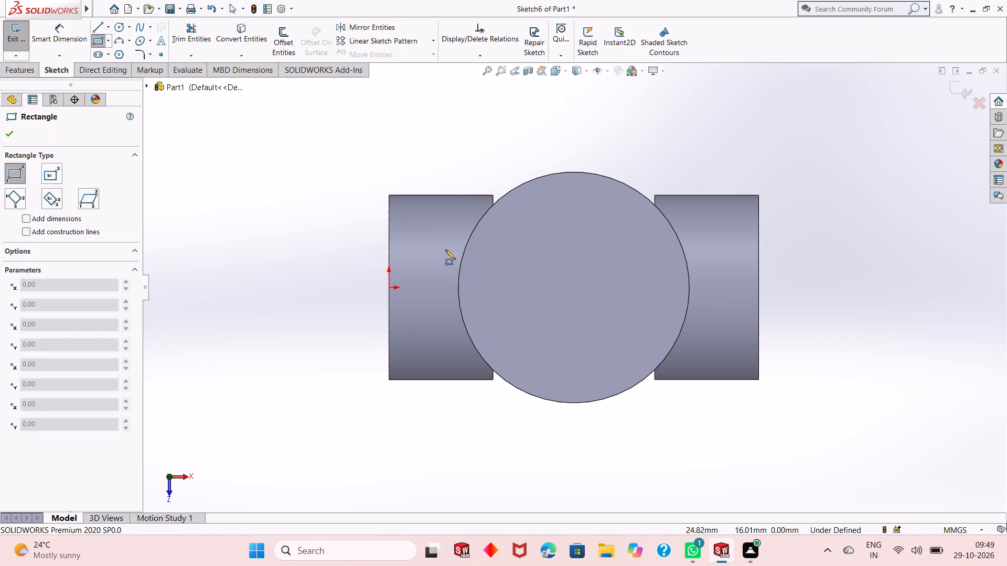
{"action": "left_click", "coordinate": [421, 217]}
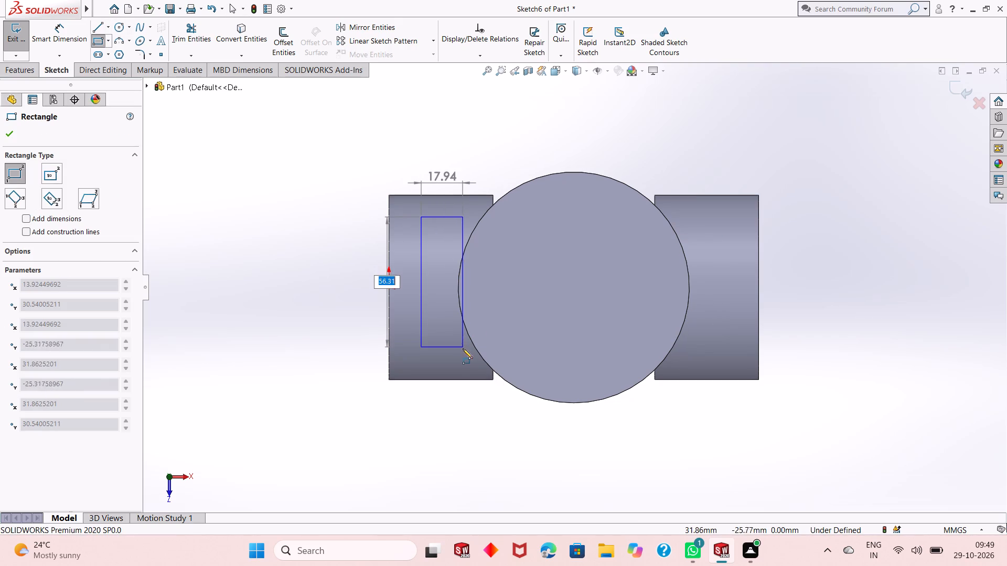
{"action": "left_click", "coordinate": [463, 349]}
{"action": "left_click", "coordinate": [685, 214]}
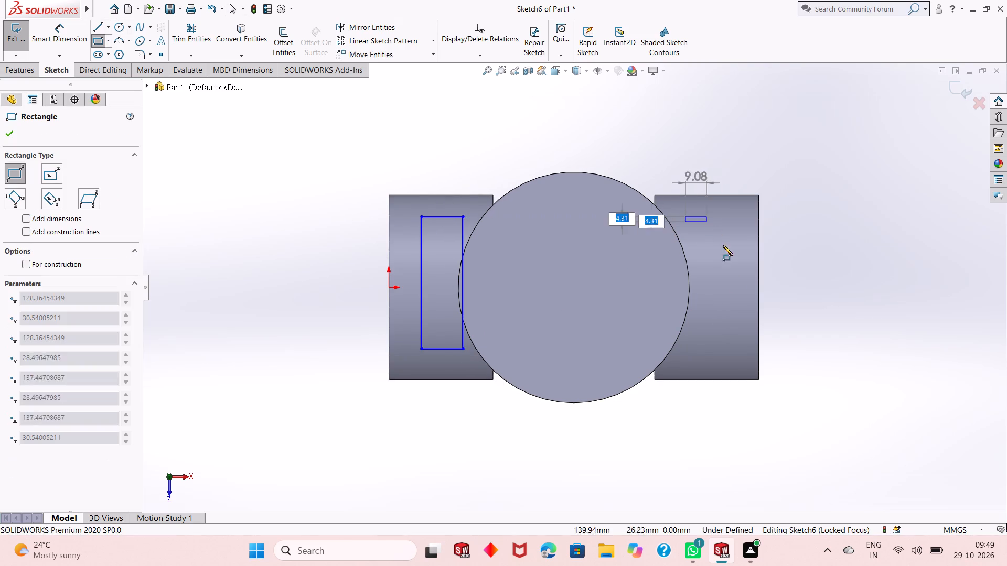
{"action": "left_click", "coordinate": [735, 352]}
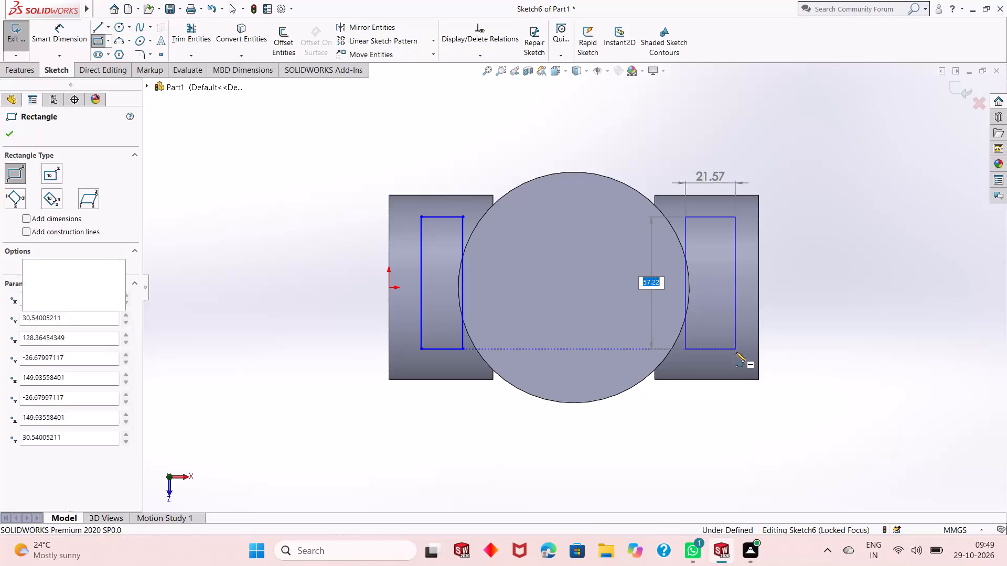
{"action": "right_click", "coordinate": [792, 218]}
{"action": "left_click", "coordinate": [817, 230]}
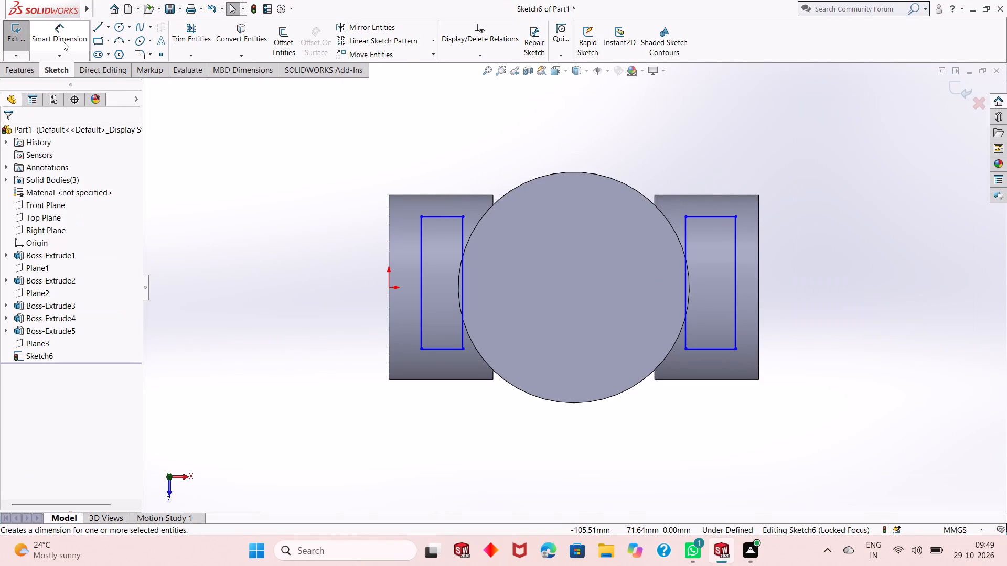
Dimension the width of the sketched rectangle over the origin-side cylinder, trying 30 mm and settling on 35 mm.
{"action": "left_click", "coordinate": [63, 41]}
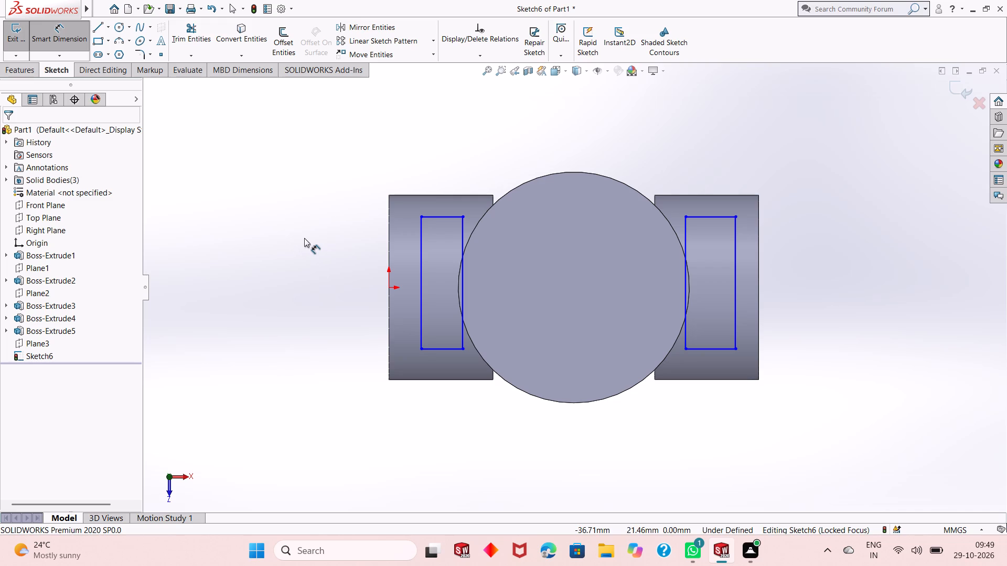
{"action": "left_click", "coordinate": [445, 216]}
{"action": "left_click", "coordinate": [455, 144]}
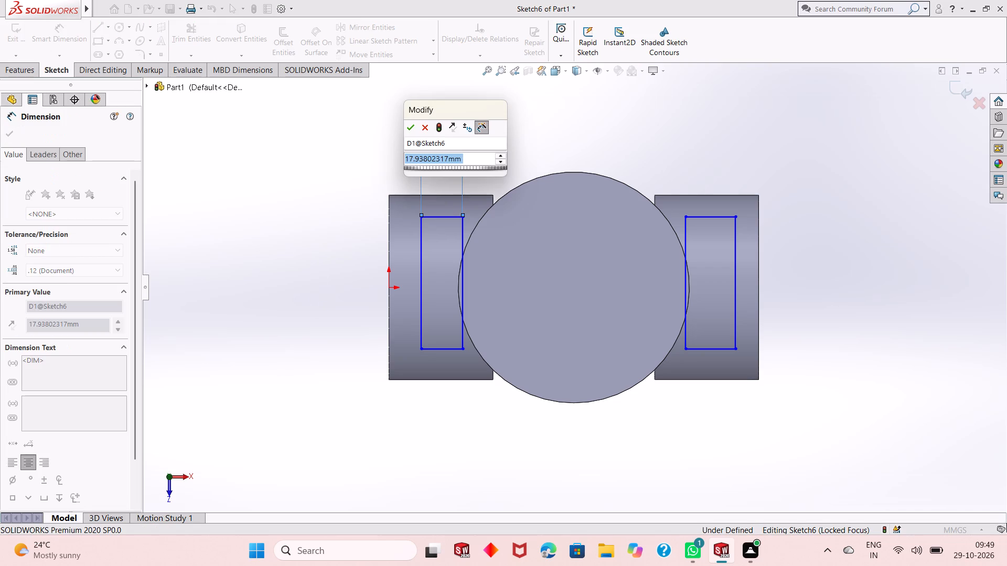
{"action": "type", "text": "30"}
{"action": "key", "text": "Return"}
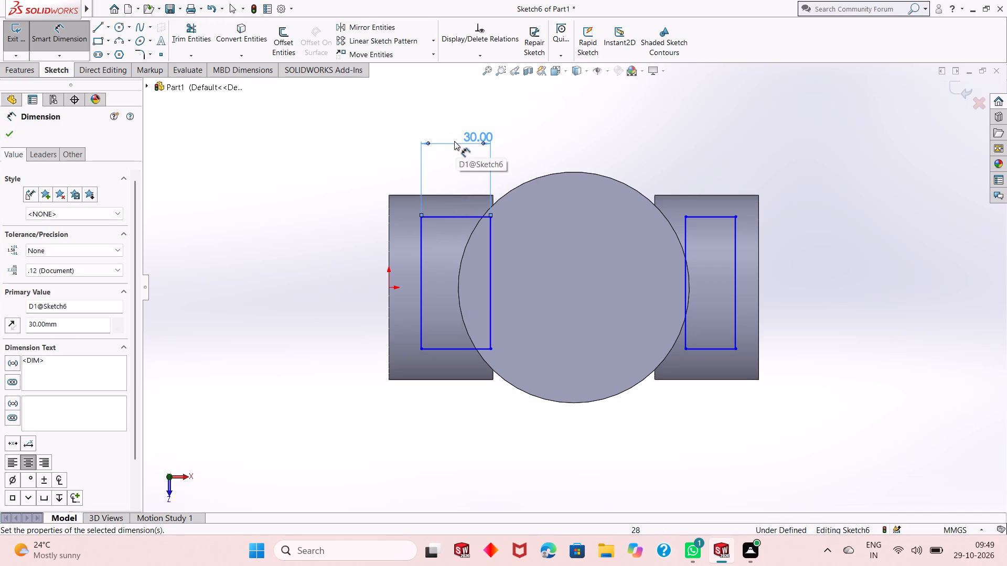
{"action": "double_click", "coordinate": [474, 138]}
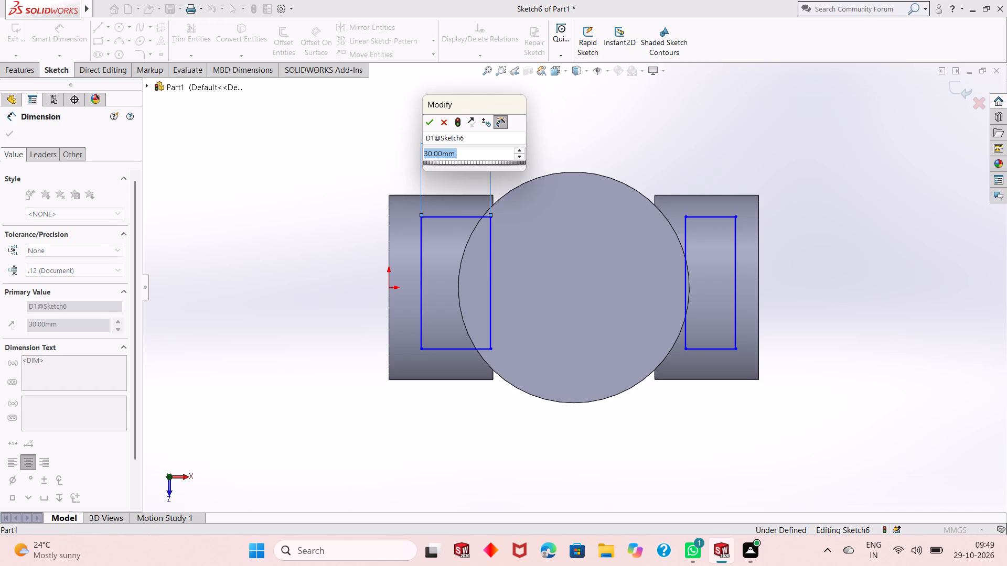
{"action": "type", "text": "35"}
{"action": "key", "text": "Return"}
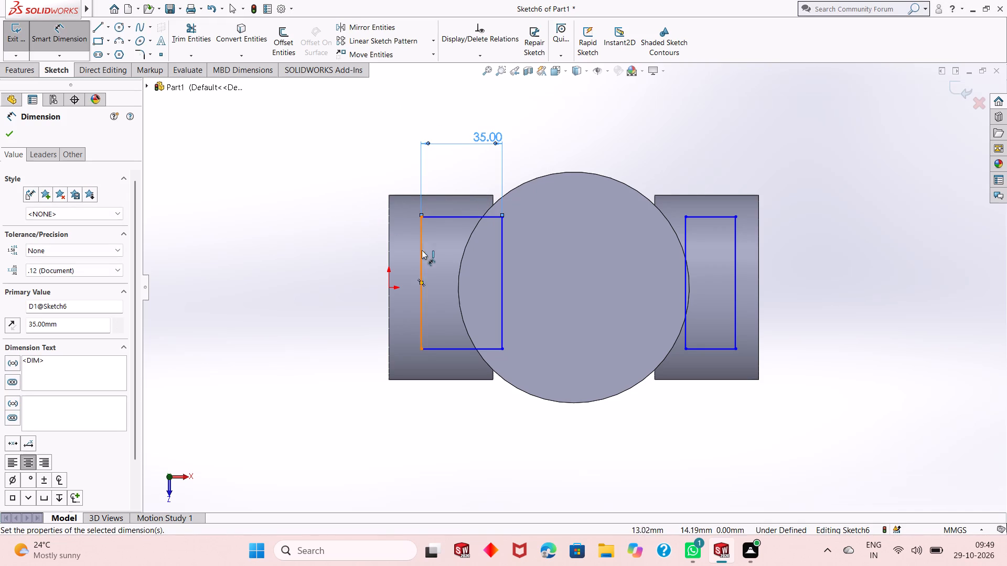
Dimension the long side of the same origin-side rectangle to 60 mm and leave the dimension tool.
{"action": "left_click", "coordinate": [421, 231]}
{"action": "left_click", "coordinate": [335, 241]}
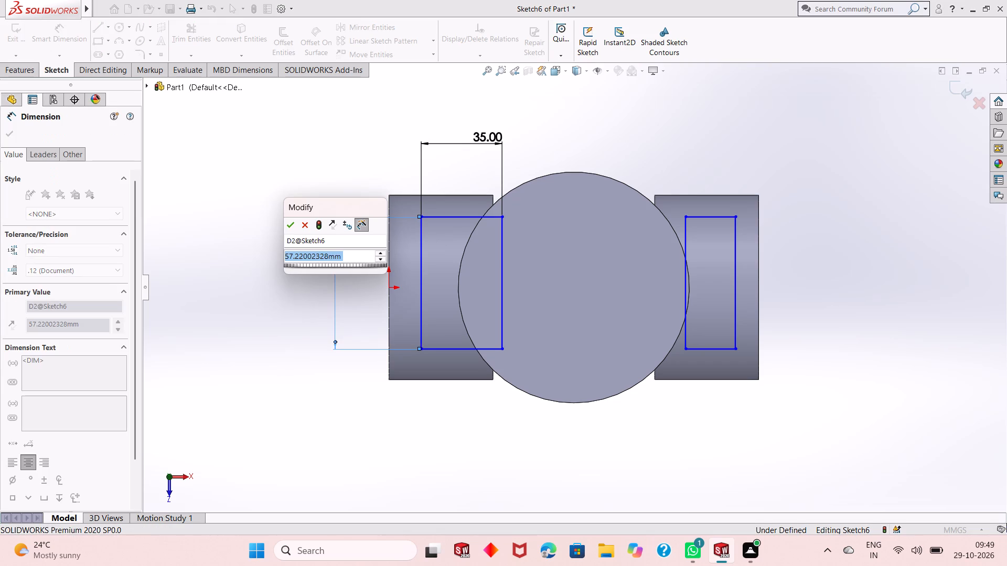
{"action": "type", "text": "60"}
{"action": "key", "text": "Return"}
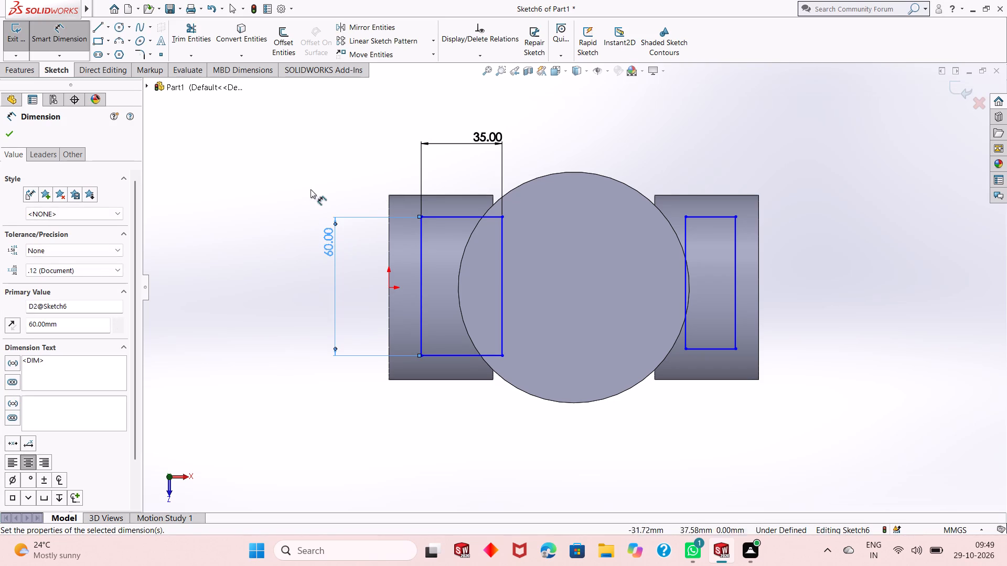
{"action": "right_click", "coordinate": [282, 166]}
{"action": "left_click", "coordinate": [308, 193]}
{"action": "right_click", "coordinate": [303, 164]}
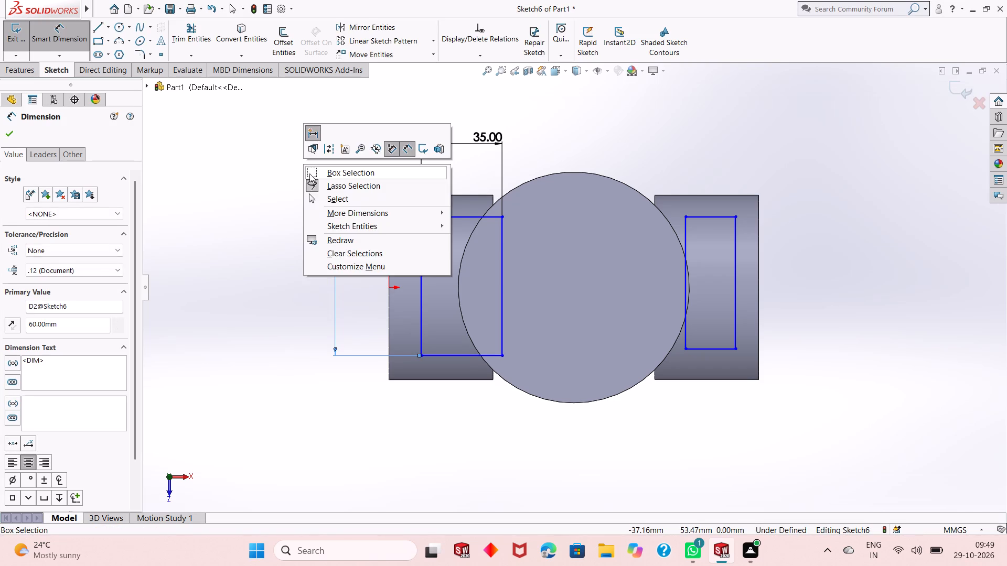
{"action": "left_click", "coordinate": [314, 185]}
{"action": "right_click", "coordinate": [281, 149]}
{"action": "left_click", "coordinate": [320, 181]}
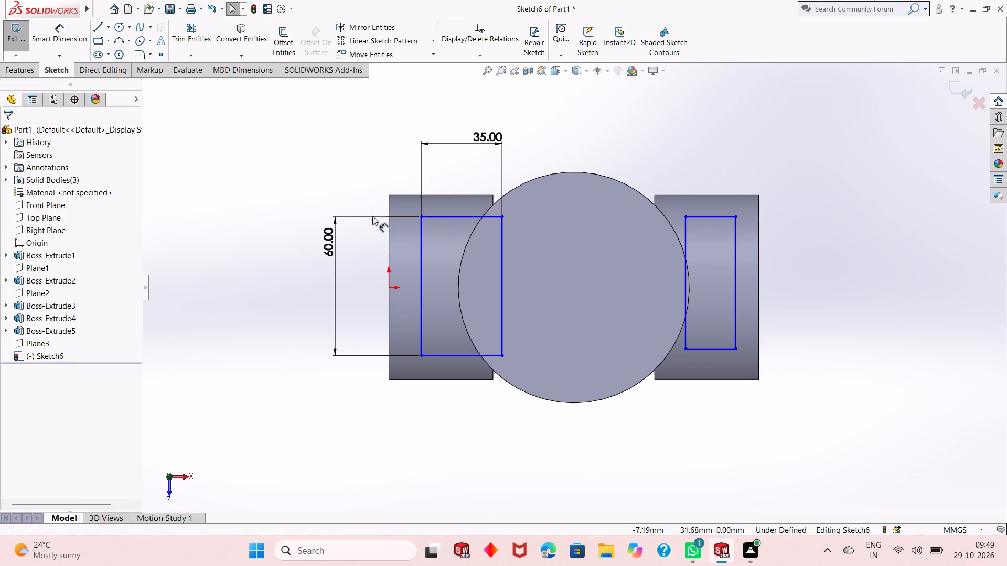
Sketch a horizontal centerline about 10.5 mm long starting at the origin, towards the 35 by 60 mm rectangle.
{"action": "left_click", "coordinate": [108, 29]}
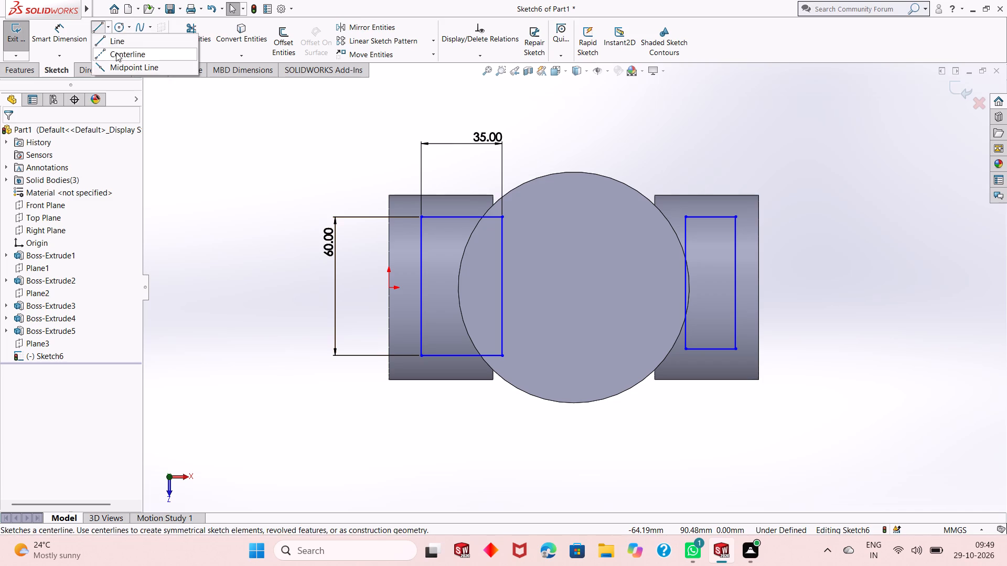
{"action": "left_click", "coordinate": [116, 52]}
{"action": "left_click", "coordinate": [389, 287]}
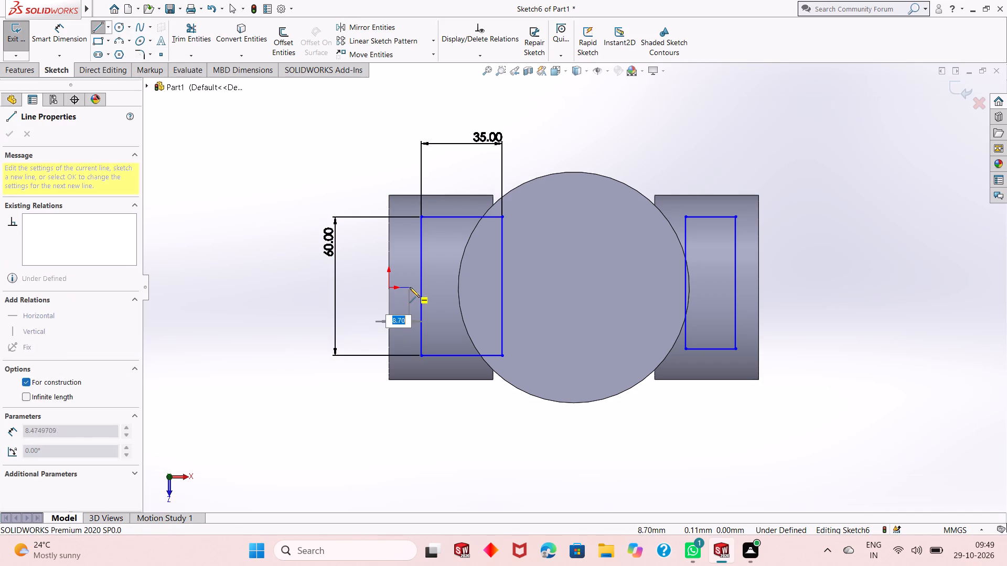
{"action": "left_click", "coordinate": [413, 287]}
{"action": "right_click", "coordinate": [413, 287]}
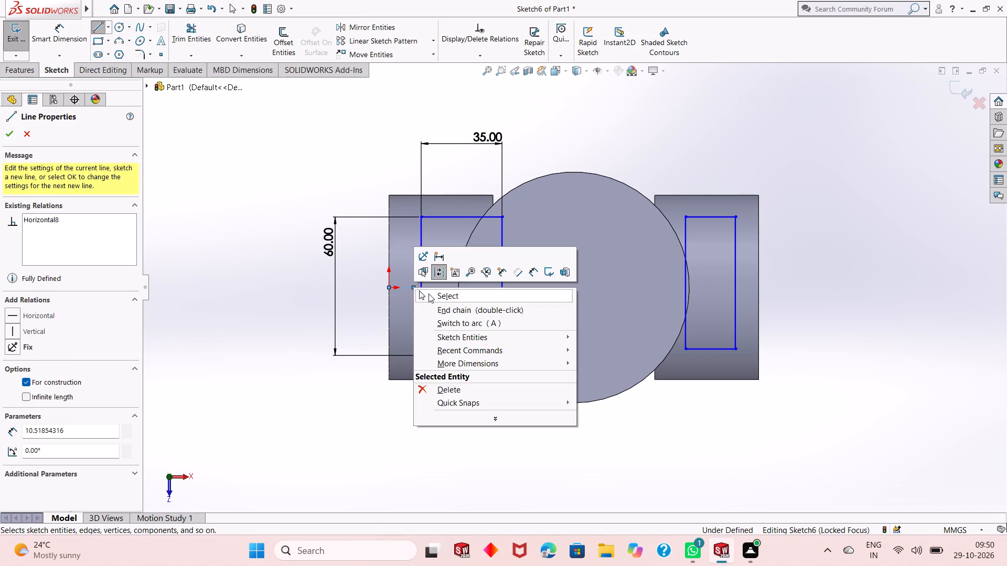
{"action": "left_click", "coordinate": [428, 293]}
Make the two 35 mm edges of the rectangle symmetric about the short horizontal centerline.
{"action": "left_click", "coordinate": [408, 286]}
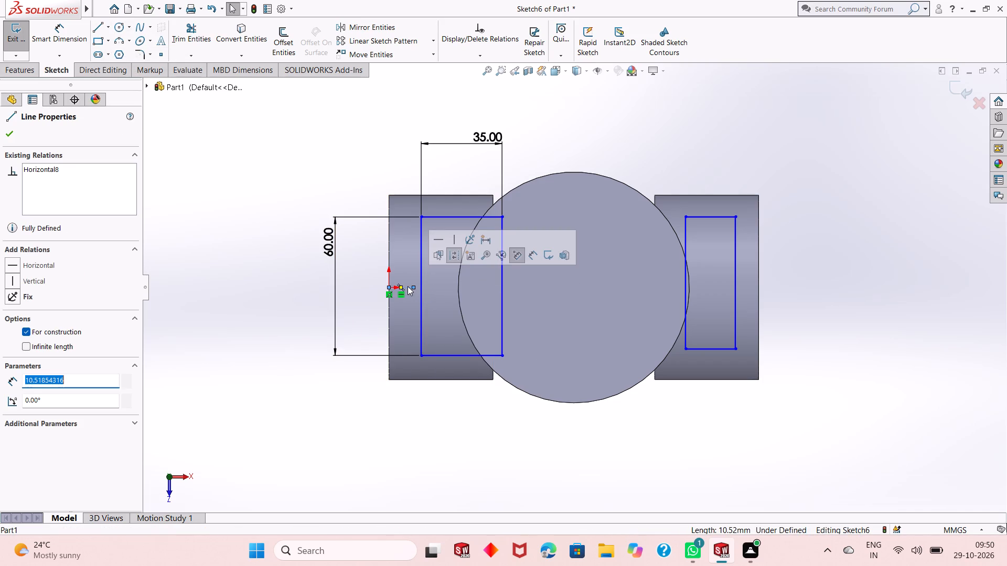
{"action": "left_click", "coordinate": [443, 217], "text": "ctrl"}
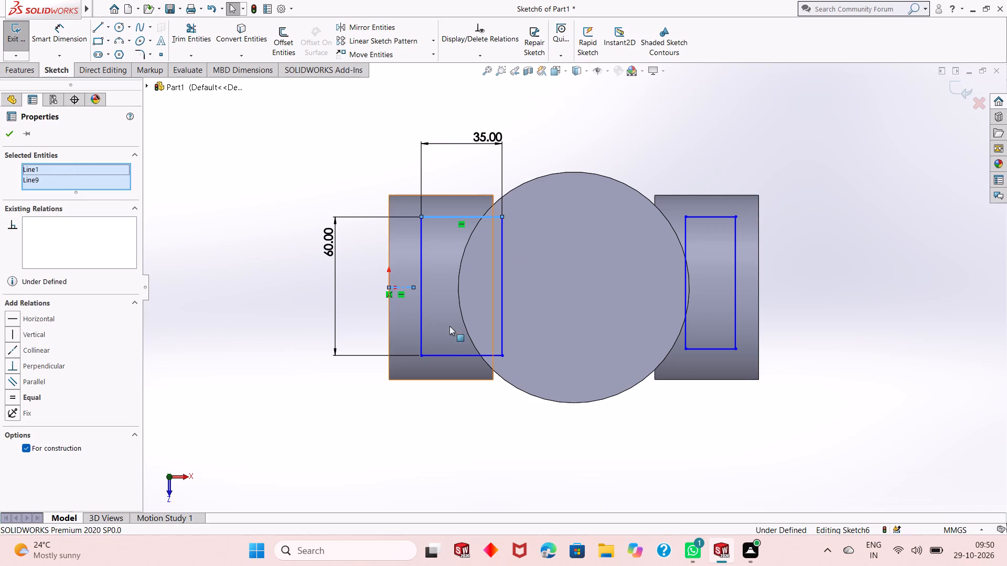
{"action": "left_click", "coordinate": [453, 357], "text": "ctrl"}
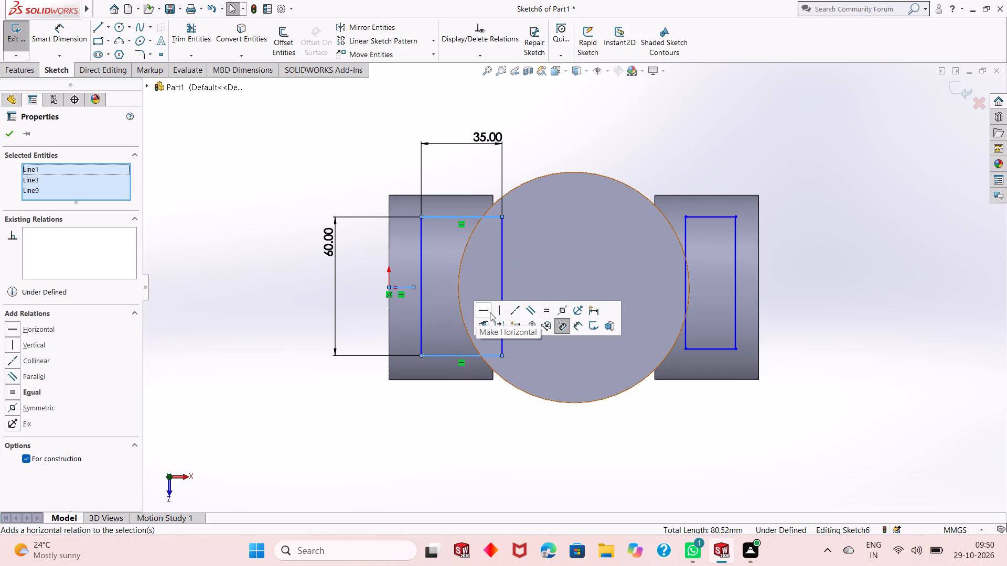
{"action": "left_click", "coordinate": [560, 311]}
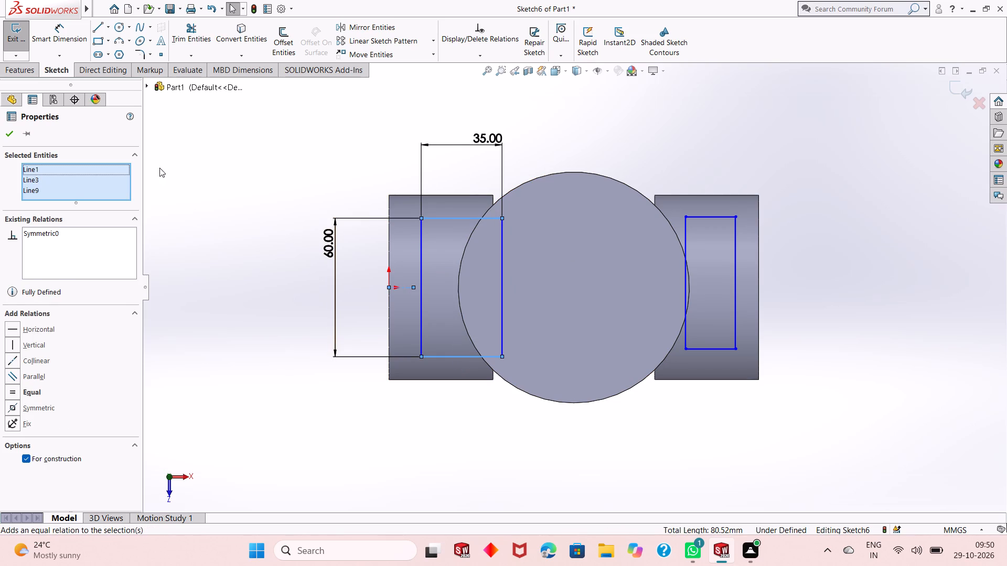
{"action": "left_click", "coordinate": [6, 134]}
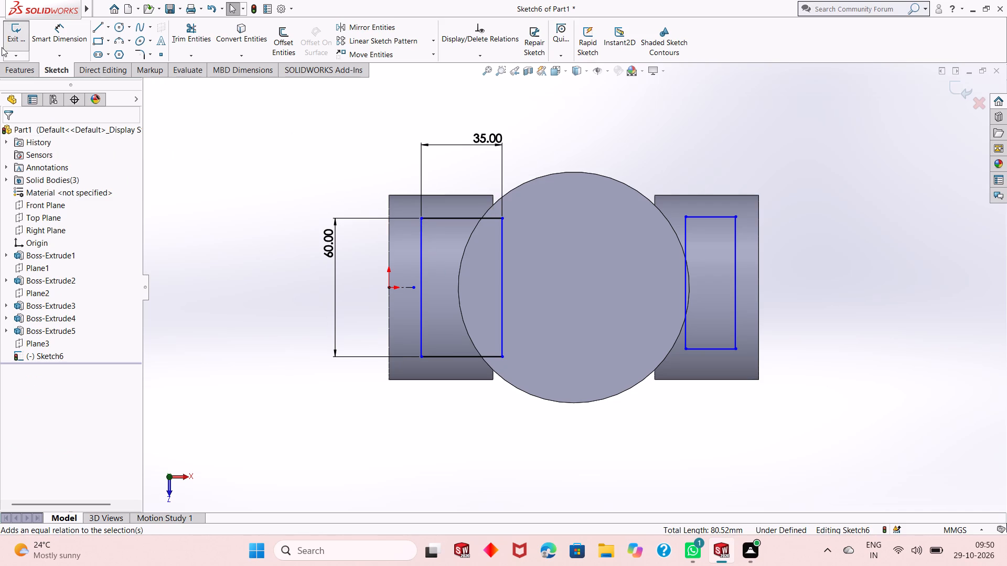
Dimension the rectangle's outer long edge 5 mm from the outer end face of the origin-side cylinder.
{"action": "left_click", "coordinate": [37, 45]}
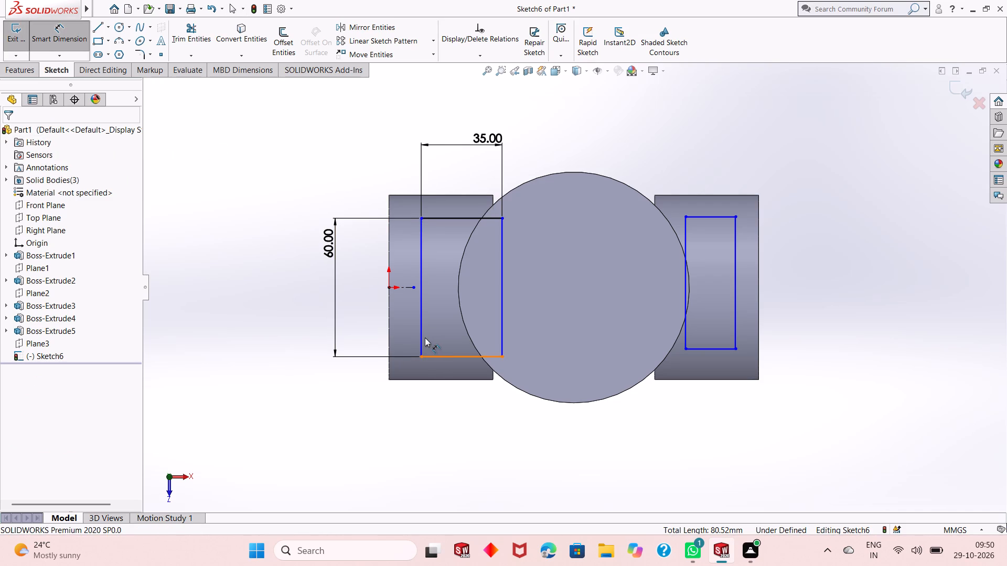
{"action": "left_click", "coordinate": [423, 338]}
{"action": "left_click", "coordinate": [390, 351]}
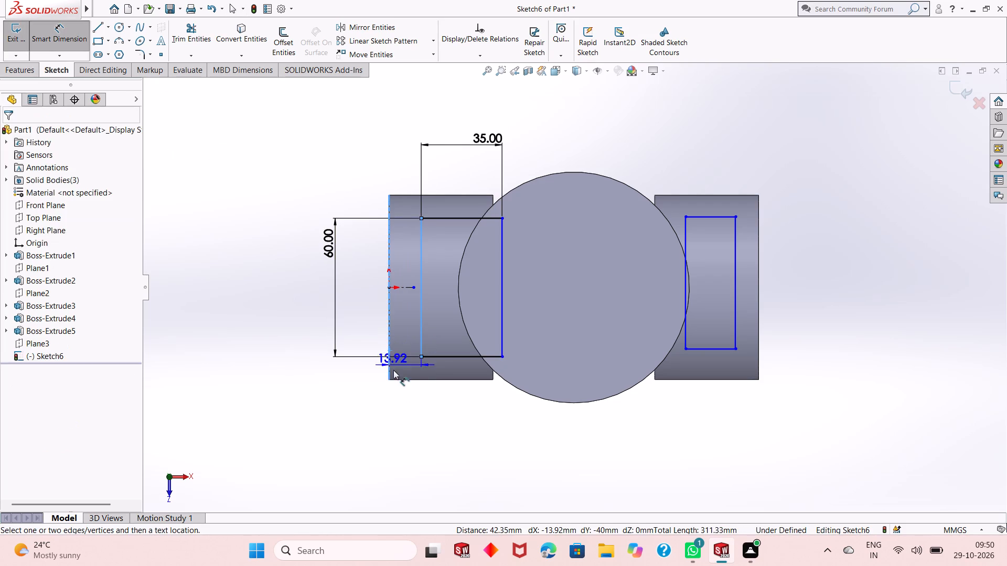
{"action": "left_click", "coordinate": [398, 387]}
{"action": "key", "text": "5"}
{"action": "key", "text": "Return"}
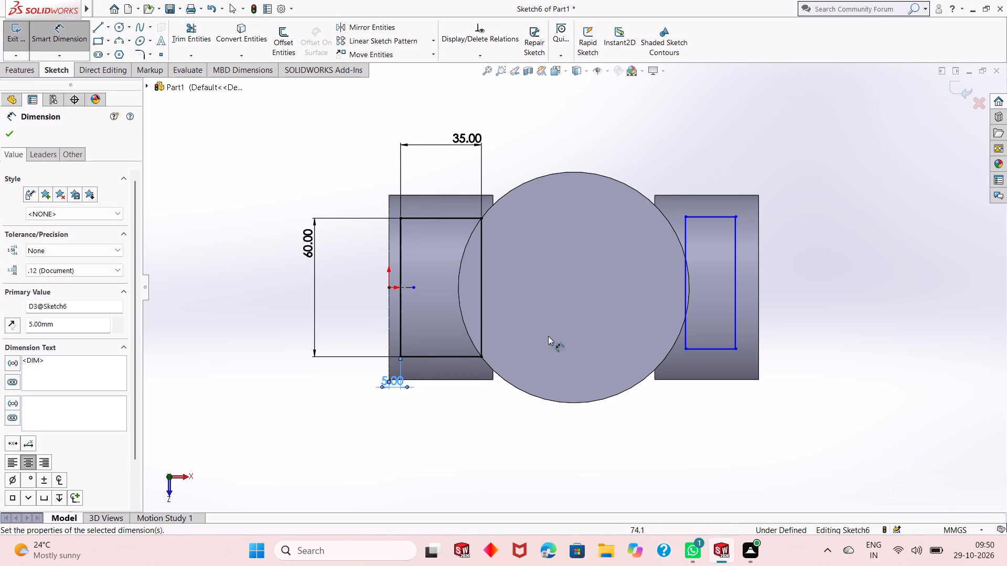
Examine from several angles how both rectangle profiles sit relative to the two cylinders and the stepped boss.
{"action": "middle_click_drag", "start_coordinate": [478, 409], "coordinate": [485, 251]}
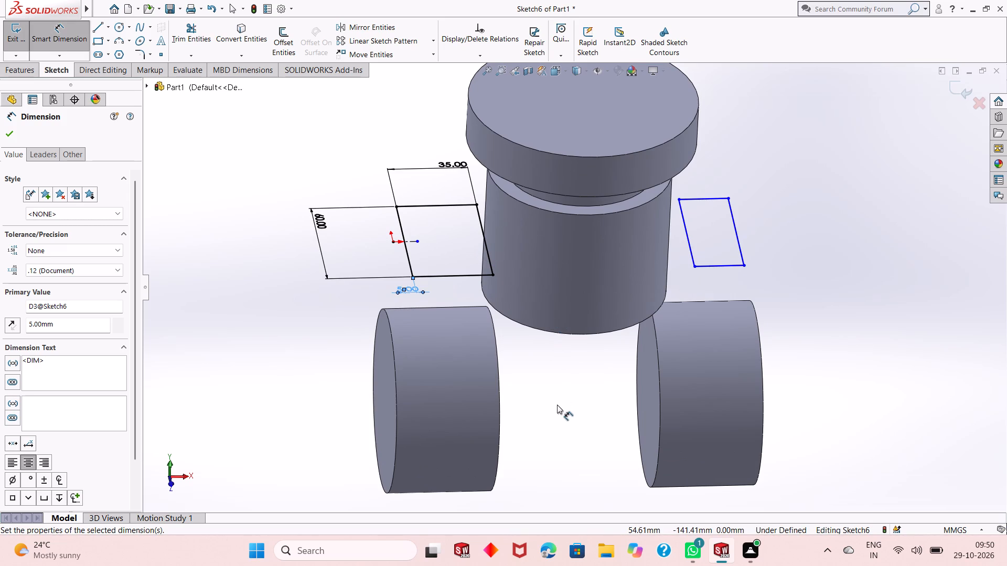
{"action": "middle_click_drag", "start_coordinate": [566, 446], "coordinate": [557, 440]}
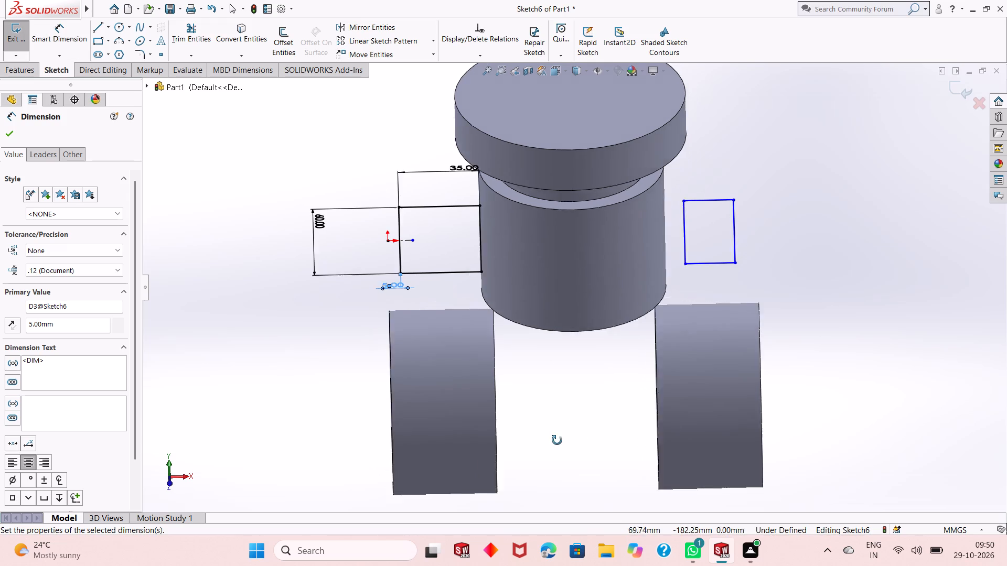
{"action": "middle_click_drag", "start_coordinate": [557, 440], "coordinate": [553, 366]}
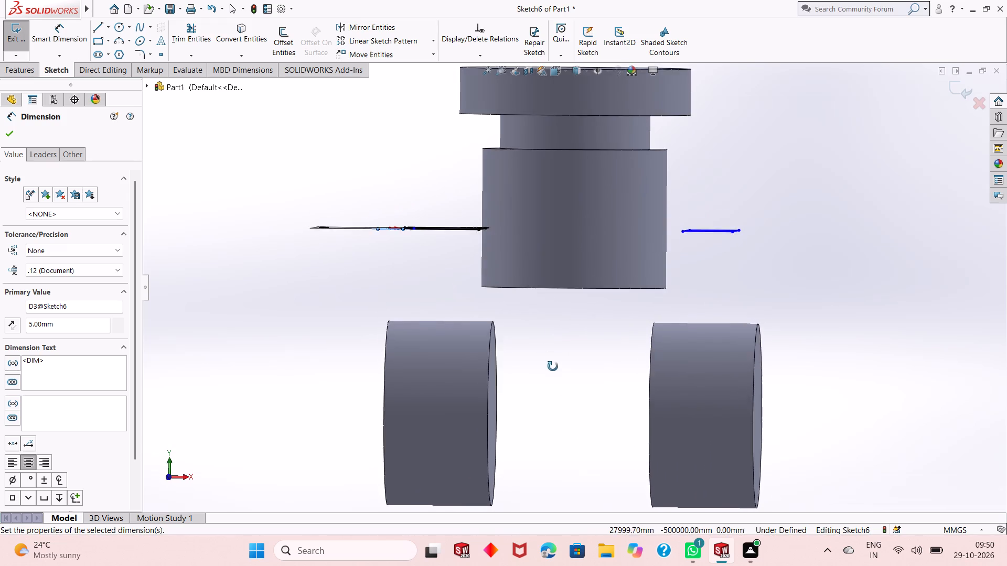
{"action": "middle_click_drag", "start_coordinate": [553, 366], "coordinate": [555, 373]}
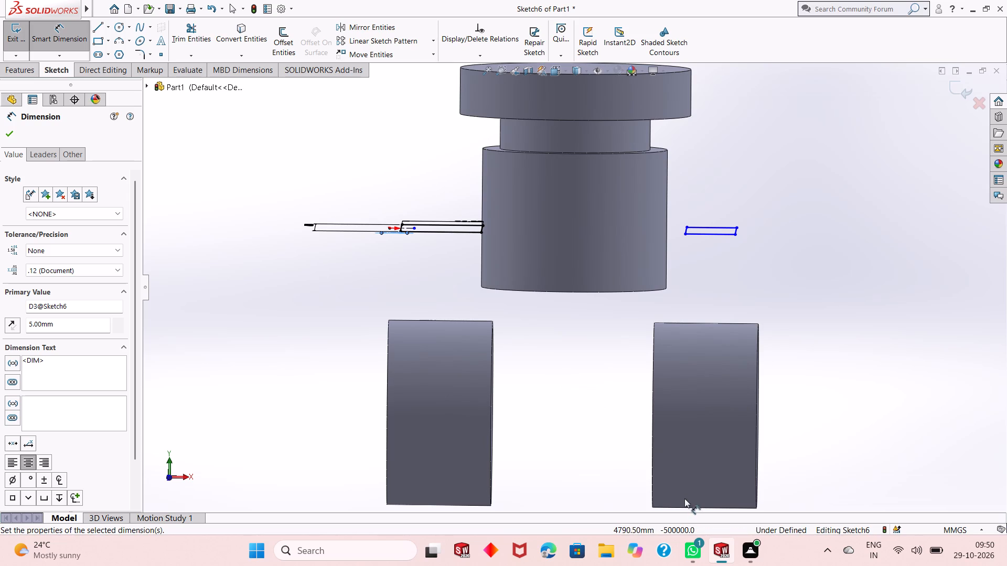
{"action": "middle_click_drag", "start_coordinate": [684, 500], "coordinate": [678, 454]}
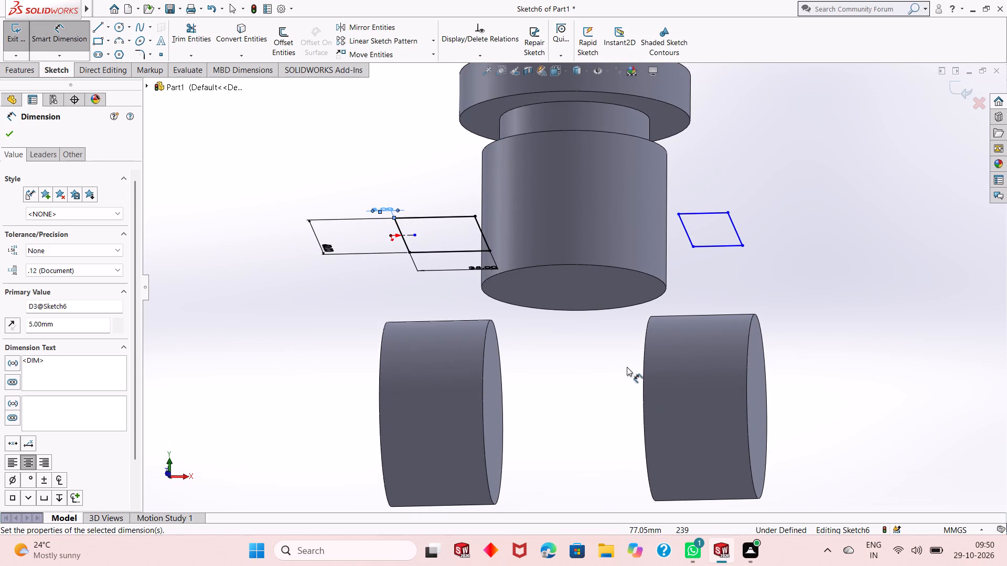
{"action": "middle_click_drag", "start_coordinate": [628, 389], "coordinate": [636, 440]}
{"action": "middle_click_drag", "start_coordinate": [594, 328], "coordinate": [593, 368]}
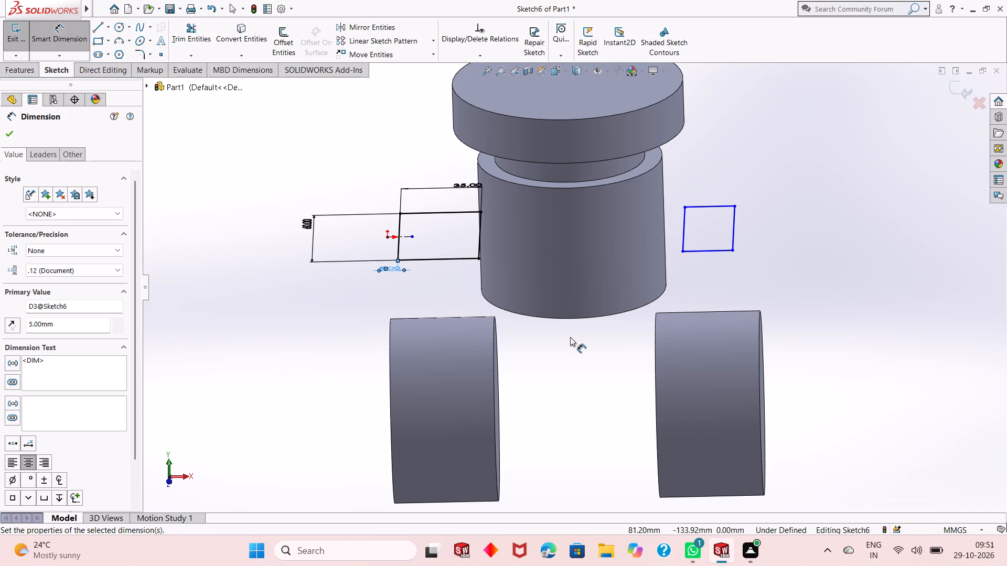
{"action": "middle_click_drag", "start_coordinate": [568, 369], "coordinate": [568, 380]}
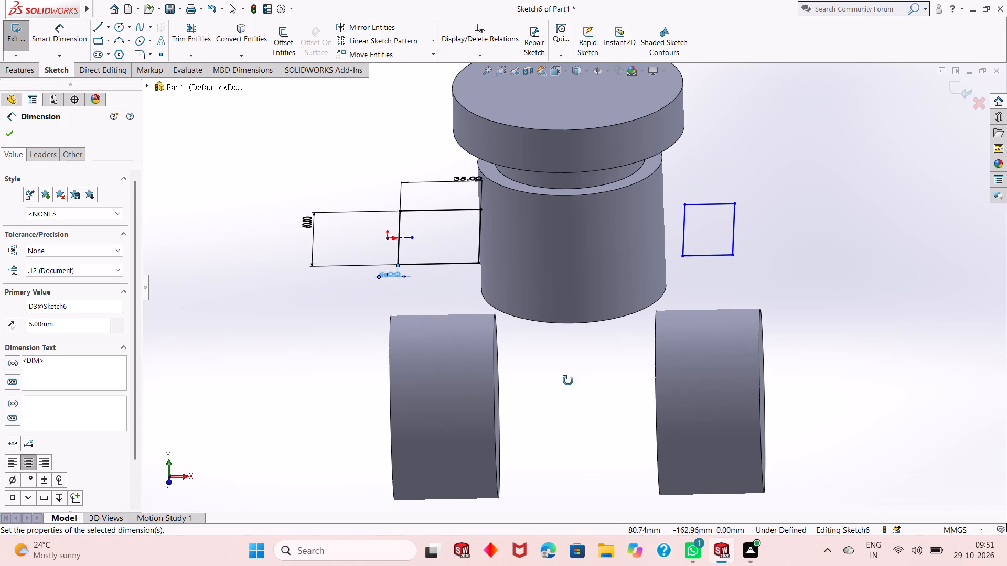
{"action": "middle_click_drag", "start_coordinate": [568, 380], "coordinate": [582, 317]}
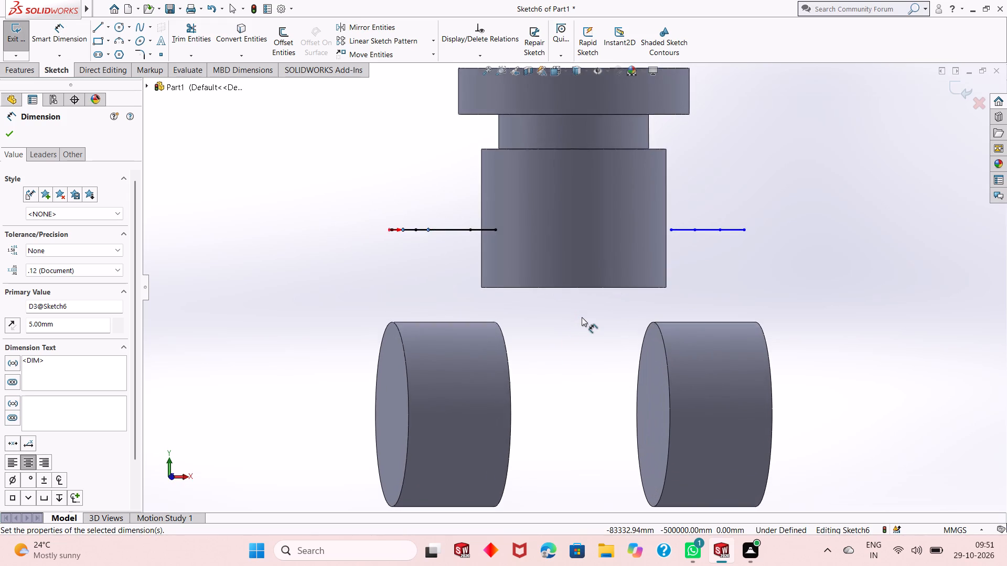
{"action": "middle_click_drag", "start_coordinate": [584, 321], "coordinate": [585, 391]}
{"action": "scroll", "coordinate": [580, 379], "scroll_direction": "up", "scroll_amount": 2}
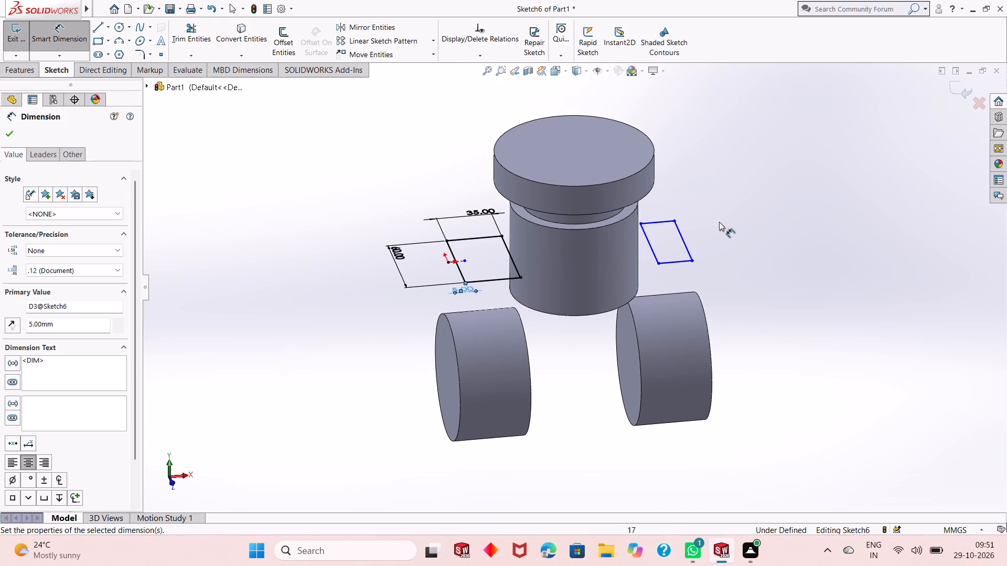
{"action": "key", "text": "Escape"}
{"action": "key", "text": "Escape"}
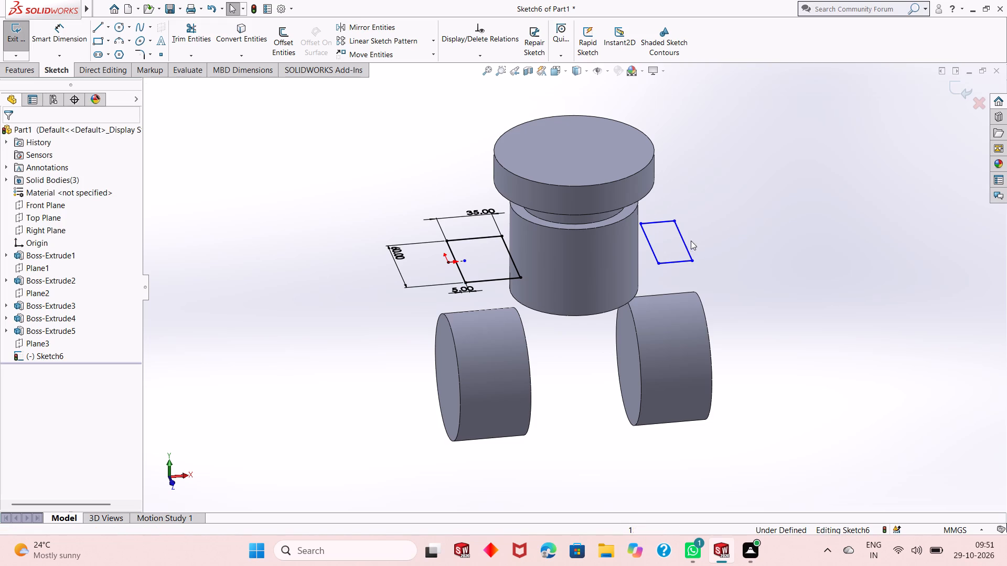
Delete all four lines of the undimensioned rectangle over the cylinder farther from the origin.
{"action": "left_click_drag", "start_coordinate": [691, 238], "coordinate": [666, 268]}
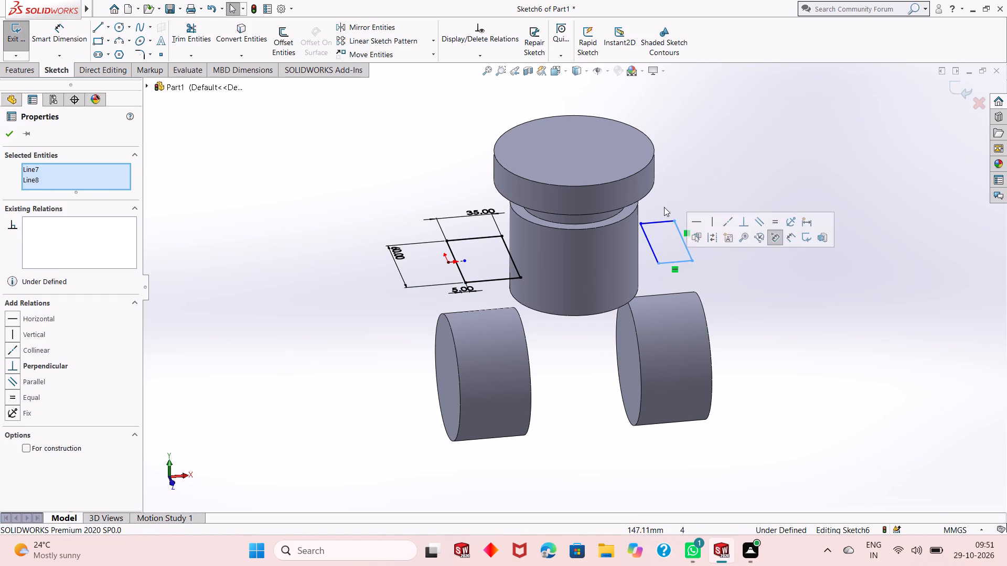
{"action": "left_click_drag", "start_coordinate": [664, 206], "coordinate": [649, 255]}
{"action": "left_click_drag", "start_coordinate": [695, 213], "coordinate": [645, 247]}
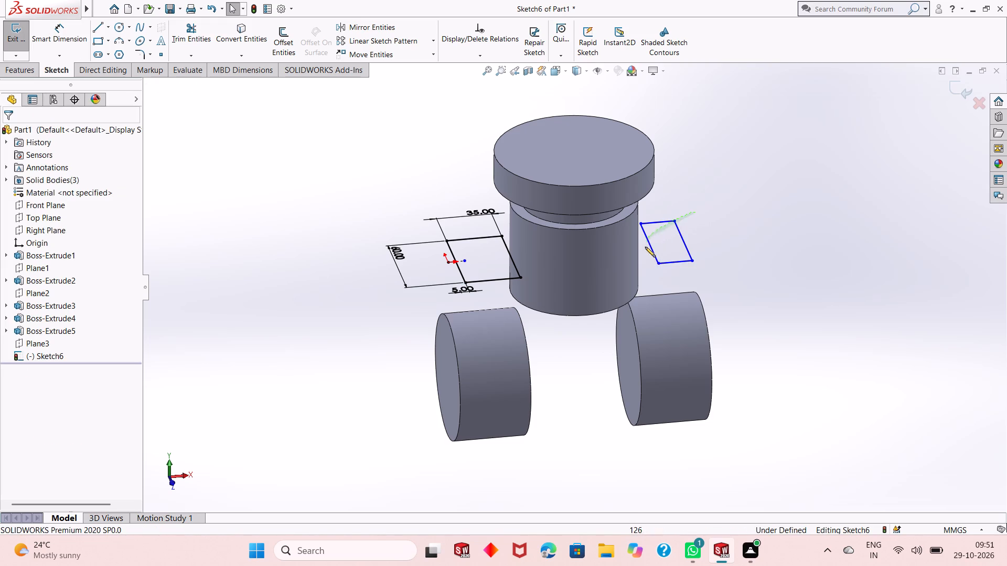
{"action": "left_click_drag", "start_coordinate": [645, 247], "coordinate": [708, 268]}
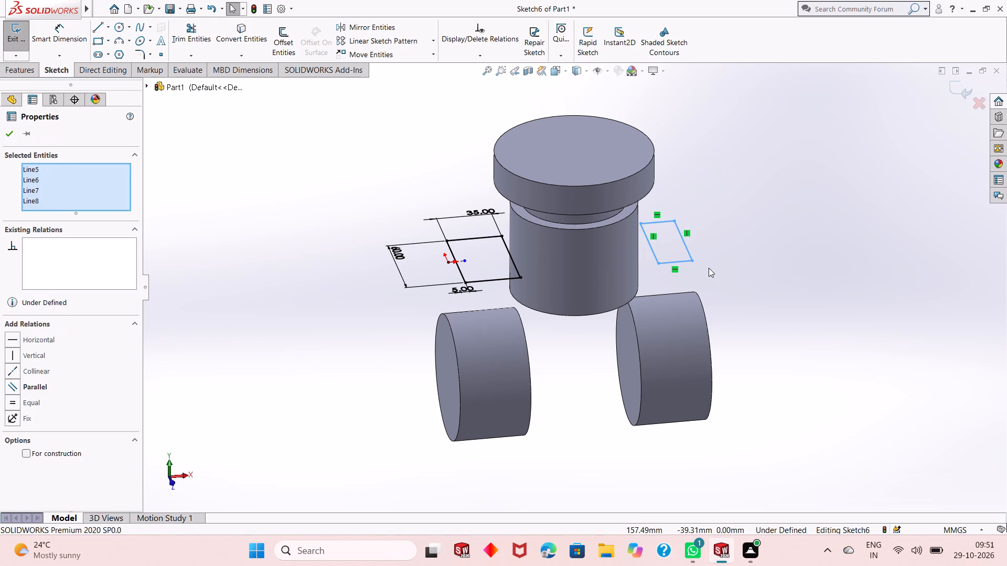
{"action": "key", "text": "Delete"}
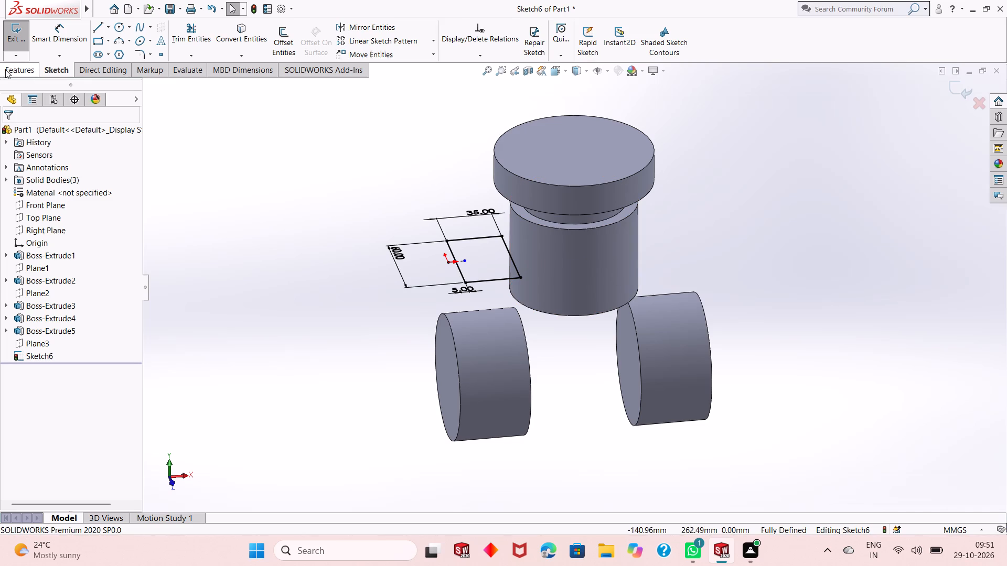
Extrude the 35 by 60 mm rectangle downward, up to the curved surface of the origin-side cylinder.
{"action": "left_click", "coordinate": [5, 69]}
{"action": "left_click", "coordinate": [19, 49]}
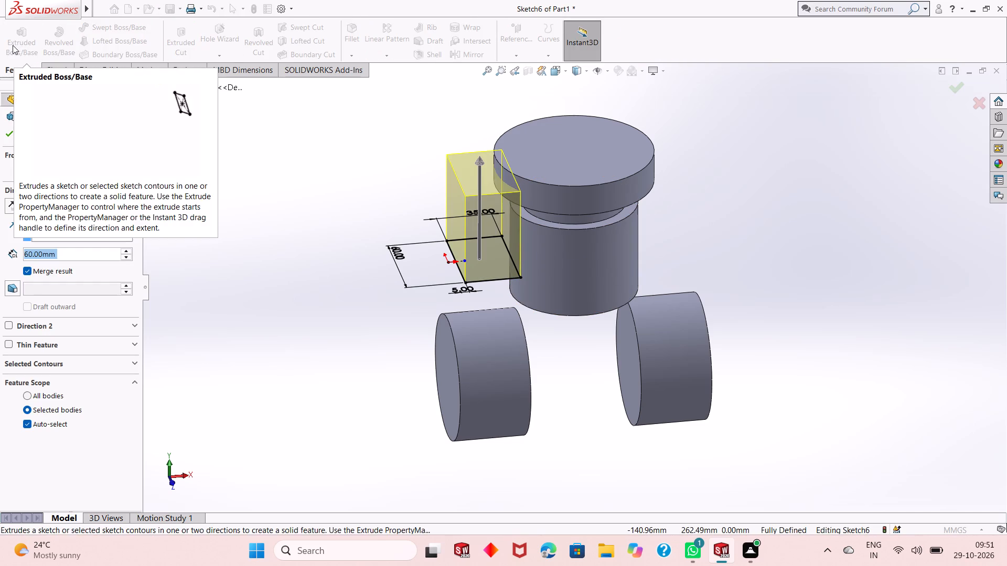
{"action": "left_click", "coordinate": [9, 209]}
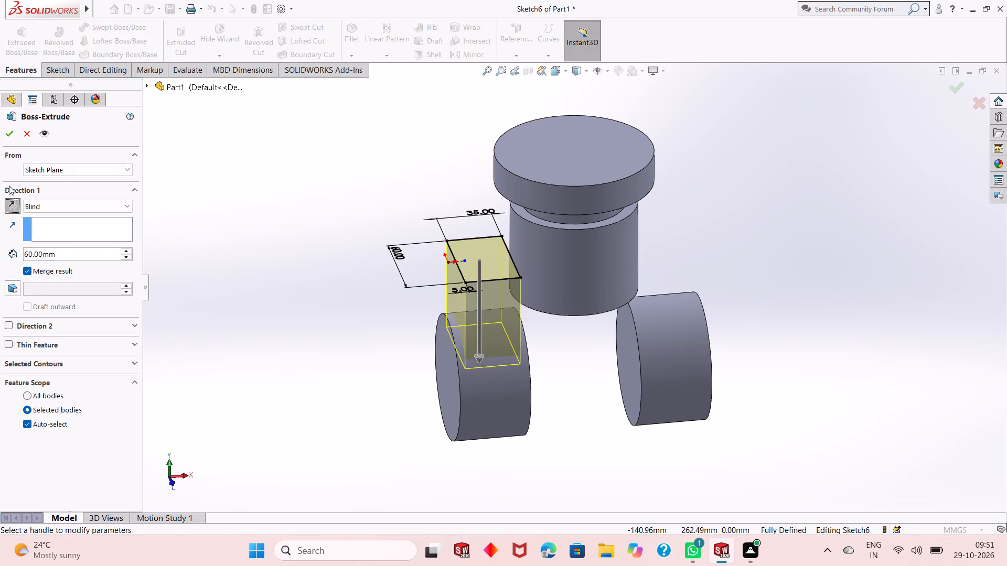
{"action": "left_click", "coordinate": [83, 208]}
{"action": "left_click", "coordinate": [81, 251]}
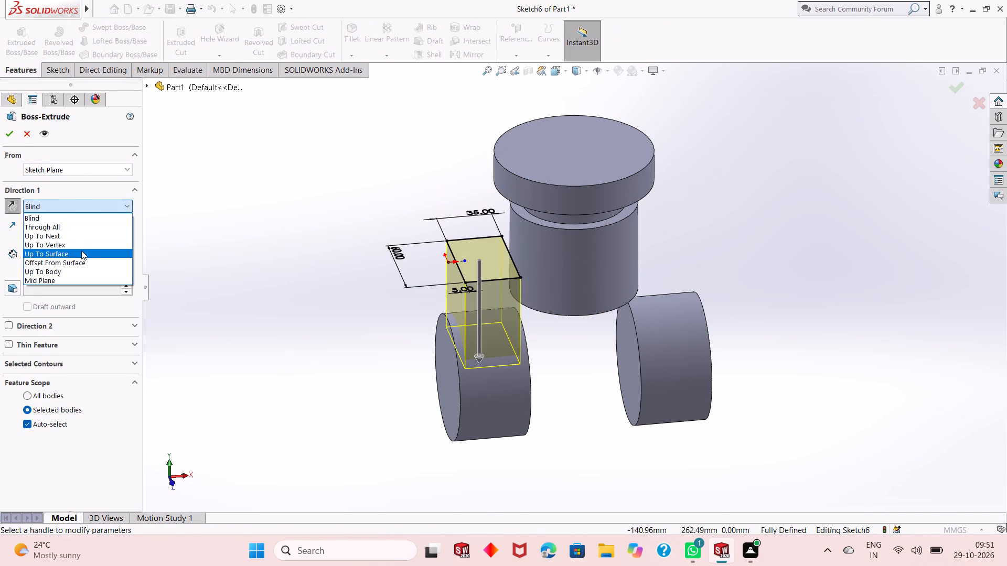
{"action": "left_click", "coordinate": [499, 378]}
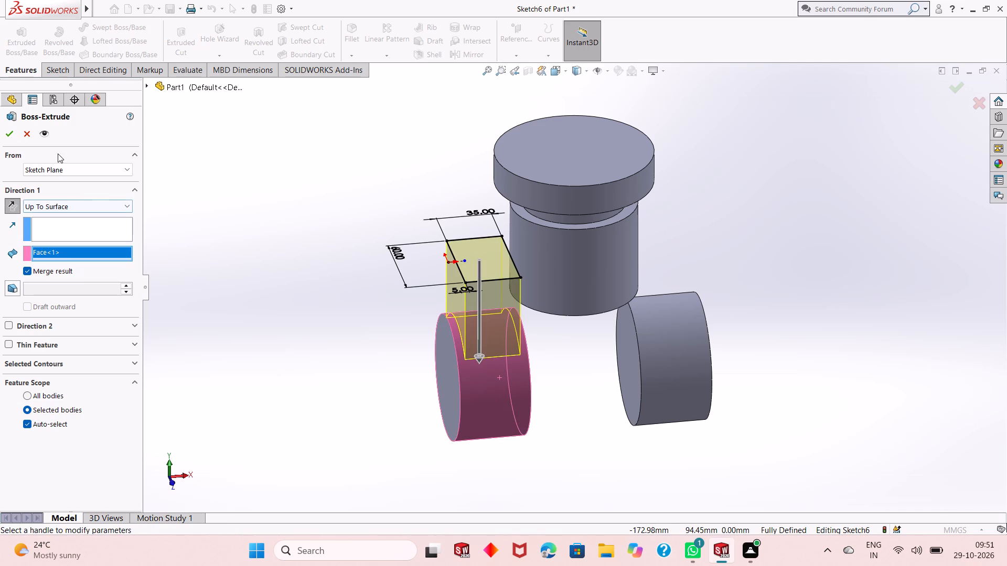
{"action": "left_click", "coordinate": [15, 136]}
Sketch a rectangle about 12 mm high across the full width of the block's outer side face, starting at its top edge.
{"action": "middle_click_drag", "start_coordinate": [560, 331], "coordinate": [554, 303]}
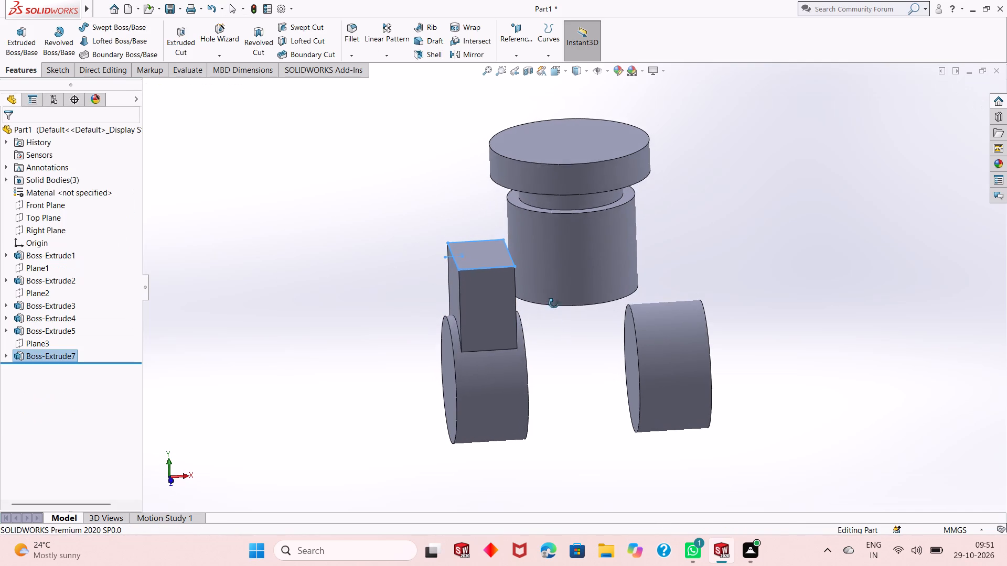
{"action": "middle_click_drag", "start_coordinate": [554, 303], "coordinate": [546, 263]}
{"action": "scroll", "coordinate": [546, 263], "scroll_direction": "up", "scroll_amount": 1}
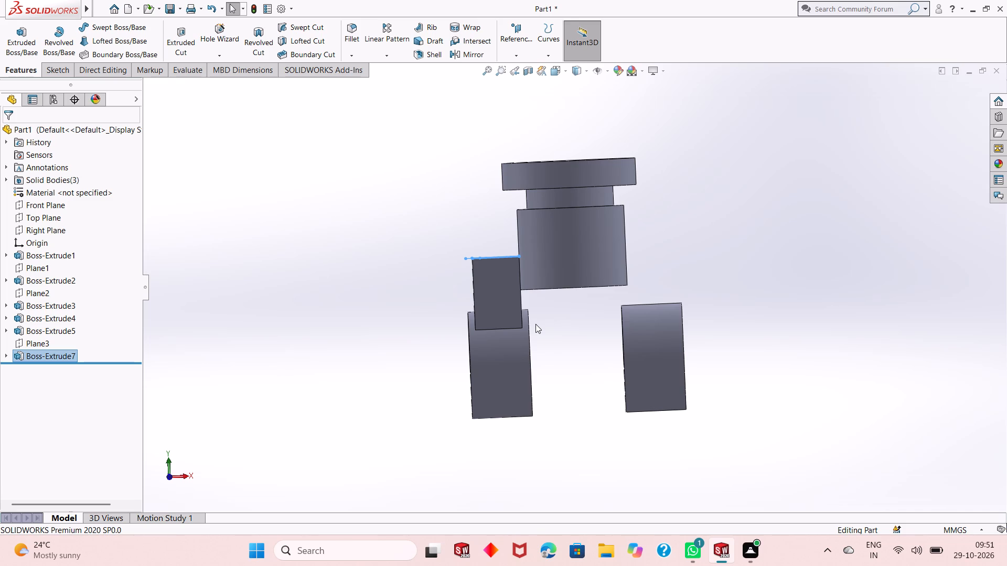
{"action": "middle_click", "coordinate": [534, 302]}
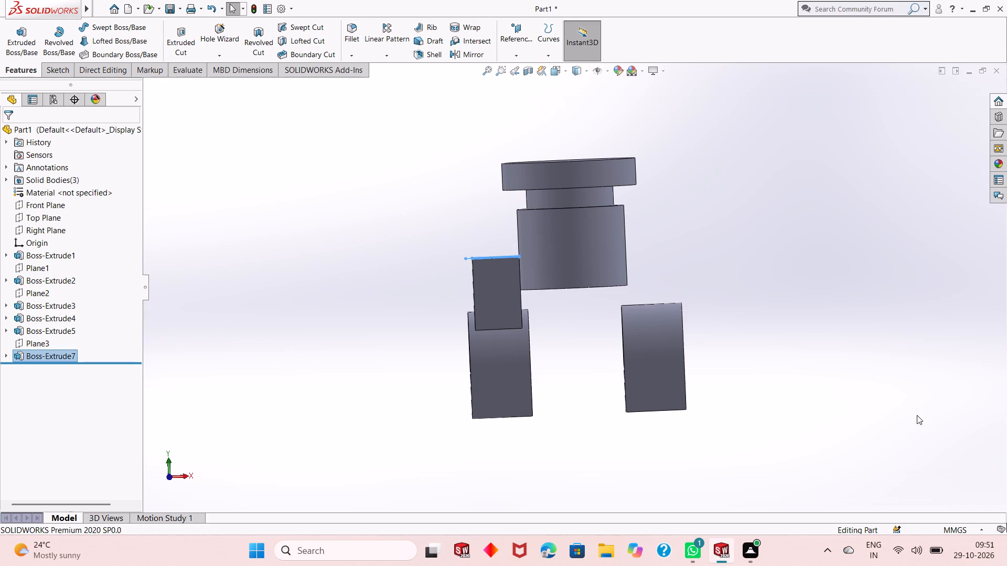
{"action": "left_click", "coordinate": [606, 355]}
{"action": "middle_click_drag", "start_coordinate": [575, 323], "coordinate": [613, 305]}
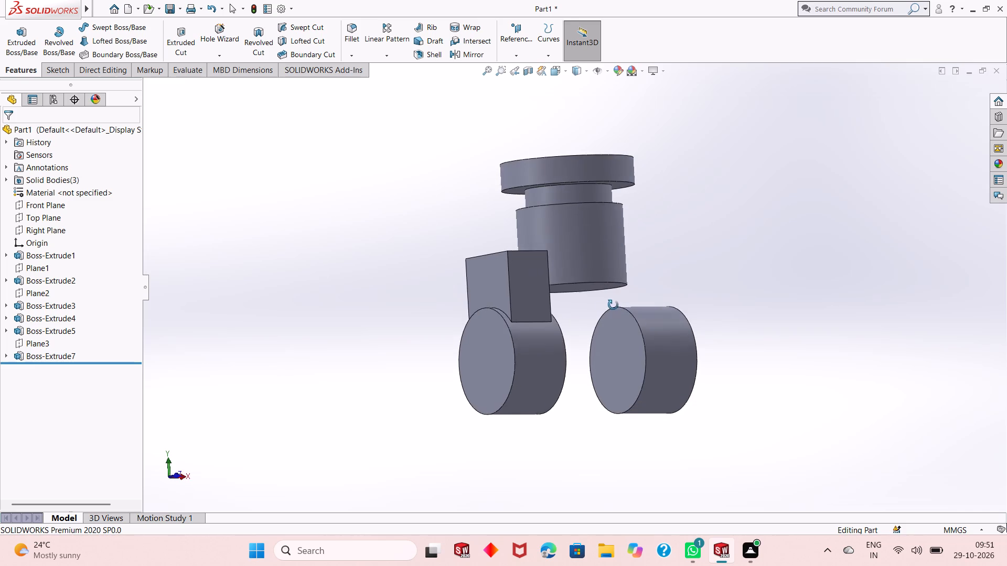
{"action": "middle_click_drag", "start_coordinate": [613, 305], "coordinate": [617, 304]}
{"action": "left_click", "coordinate": [481, 263]}
{"action": "left_click", "coordinate": [528, 234]}
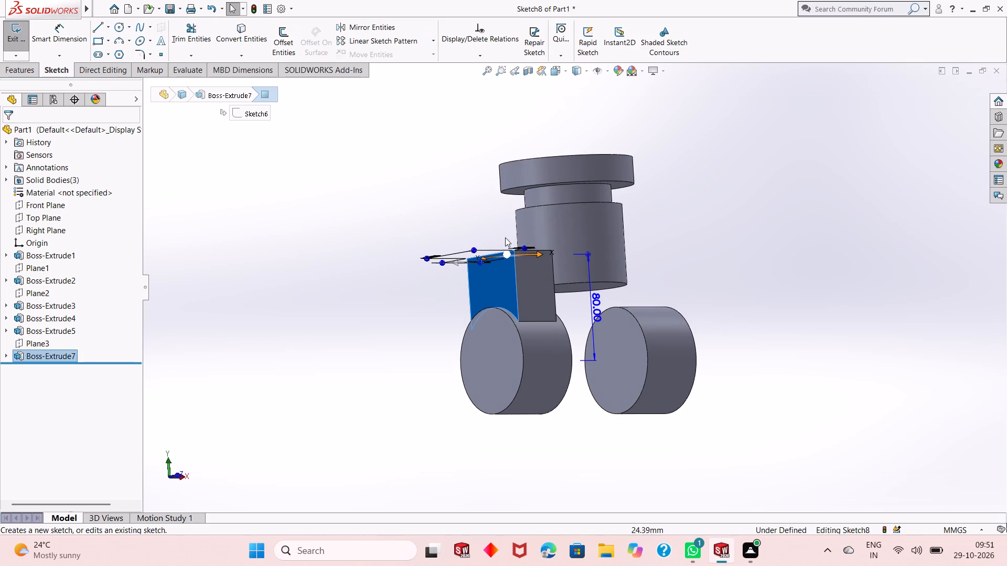
{"action": "key", "text": "ctrl+8"}
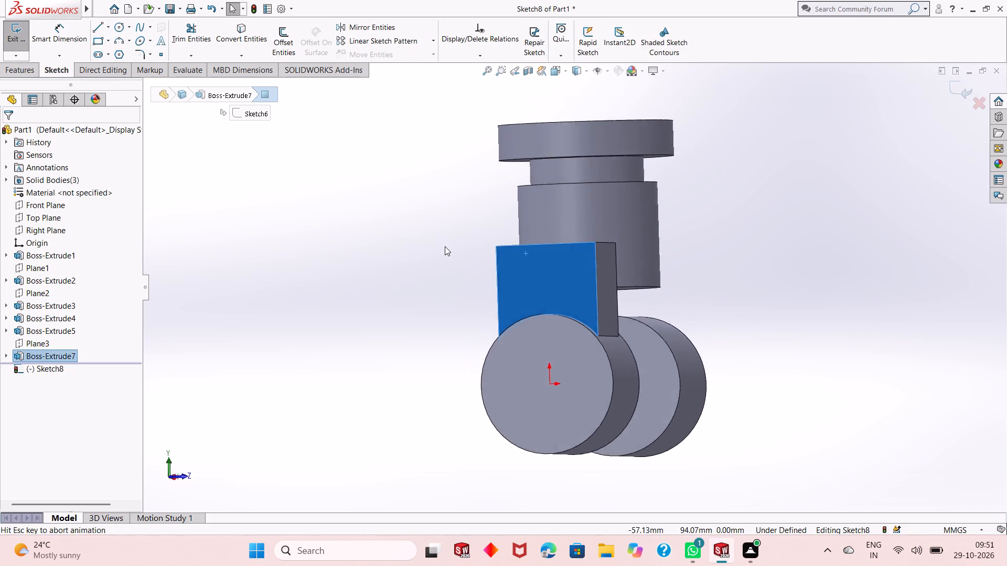
{"action": "left_click", "coordinate": [433, 276]}
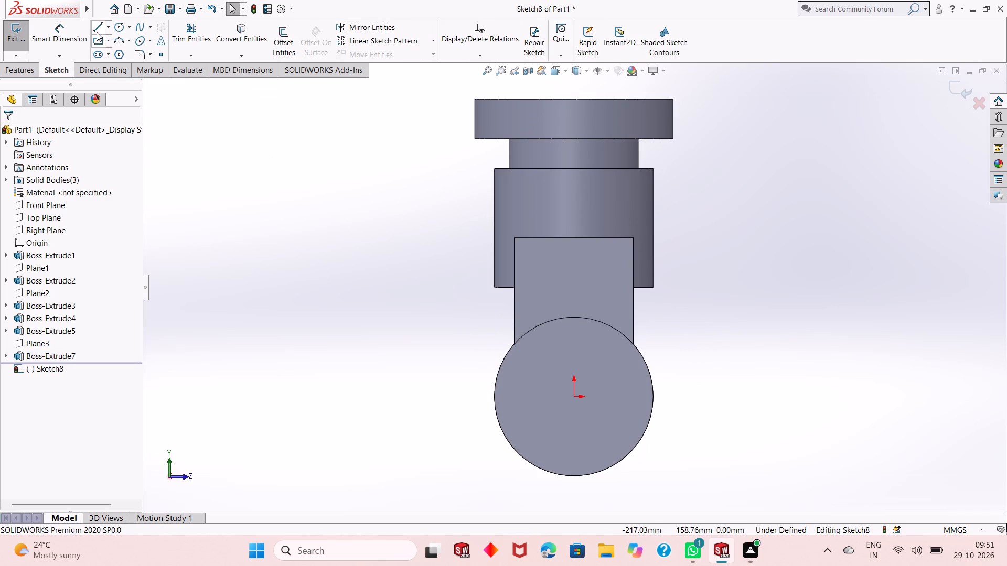
{"action": "left_click", "coordinate": [98, 38]}
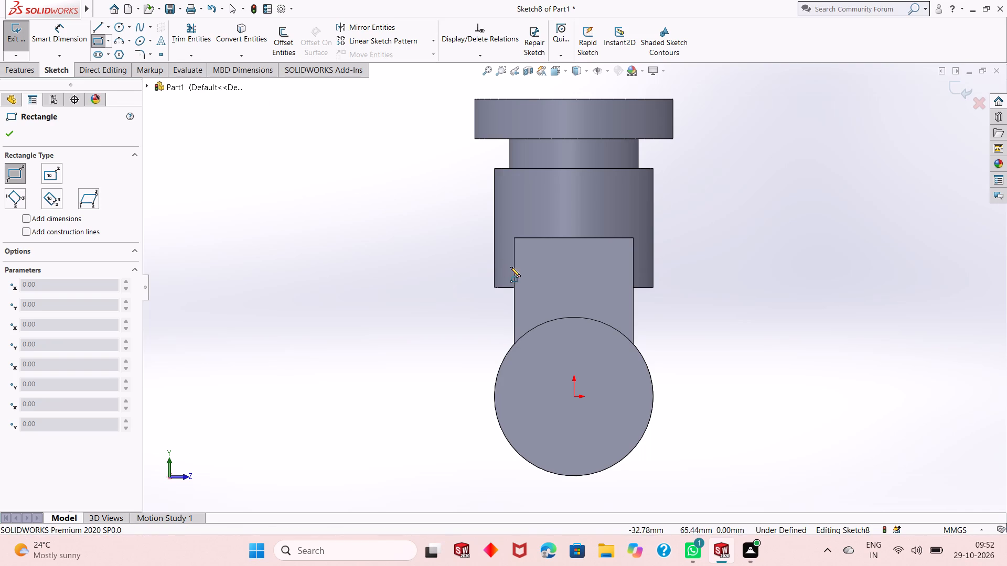
{"action": "left_click", "coordinate": [513, 237]}
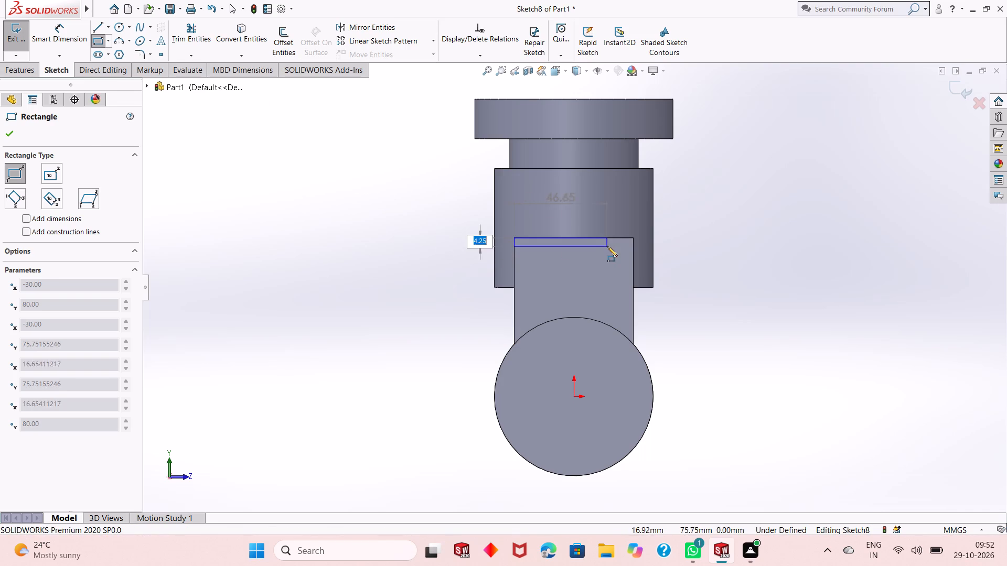
{"action": "left_click", "coordinate": [634, 261]}
{"action": "right_click", "coordinate": [696, 242]}
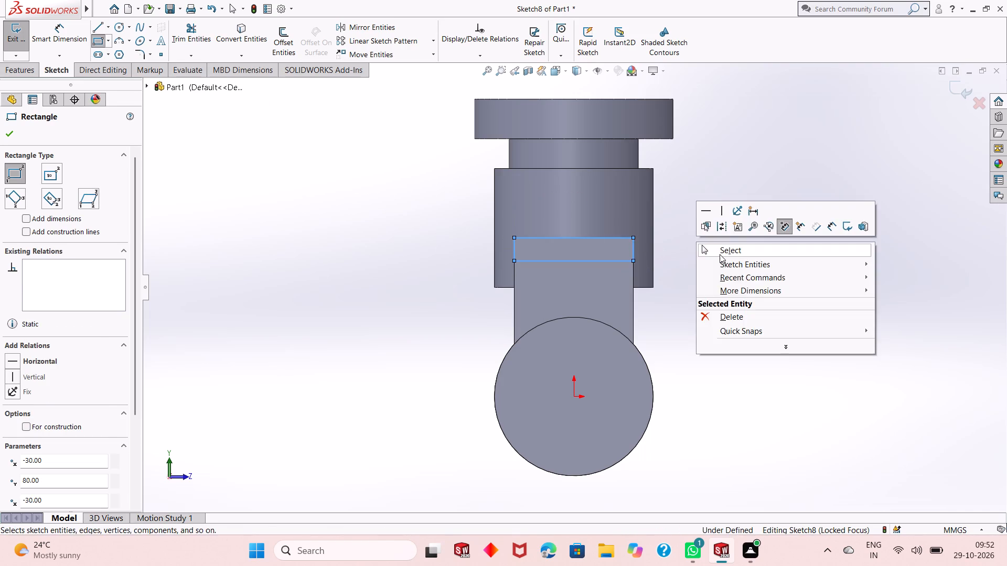
{"action": "left_click", "coordinate": [720, 254]}
{"action": "left_click", "coordinate": [348, 165]}
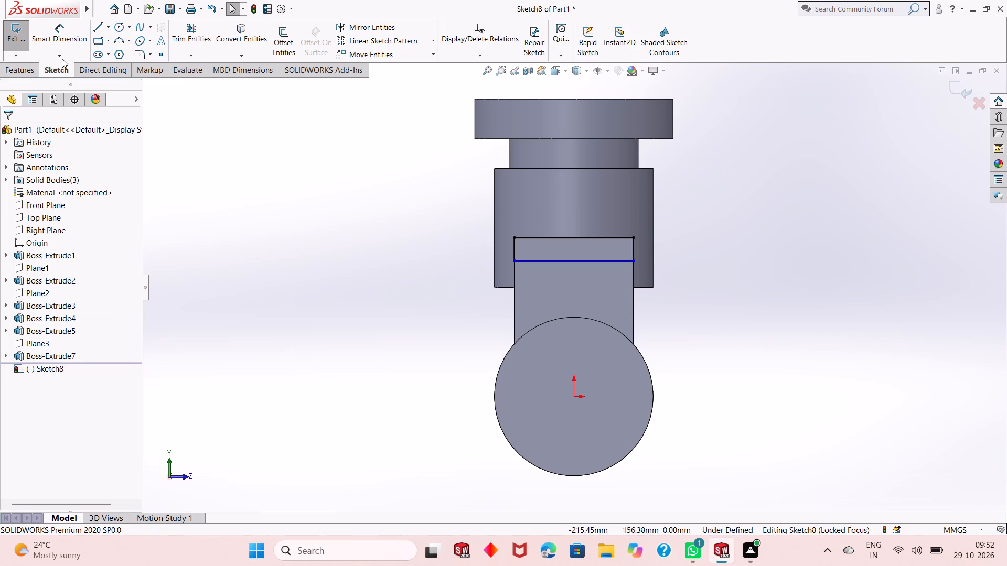
Dimension the new rectangle's height as 25 mm.
{"action": "left_click", "coordinate": [62, 50]}
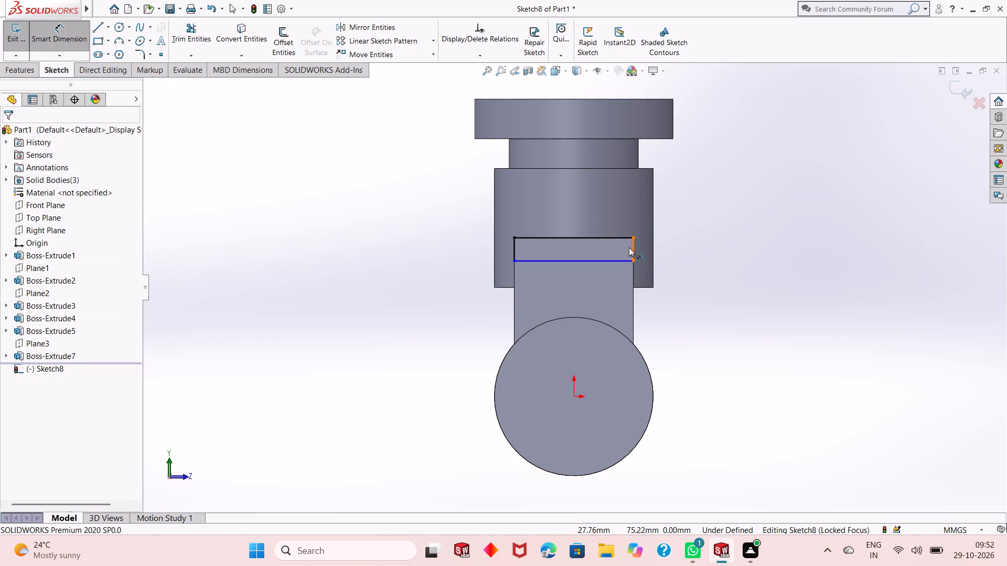
{"action": "left_click", "coordinate": [633, 249]}
{"action": "left_click", "coordinate": [704, 250]}
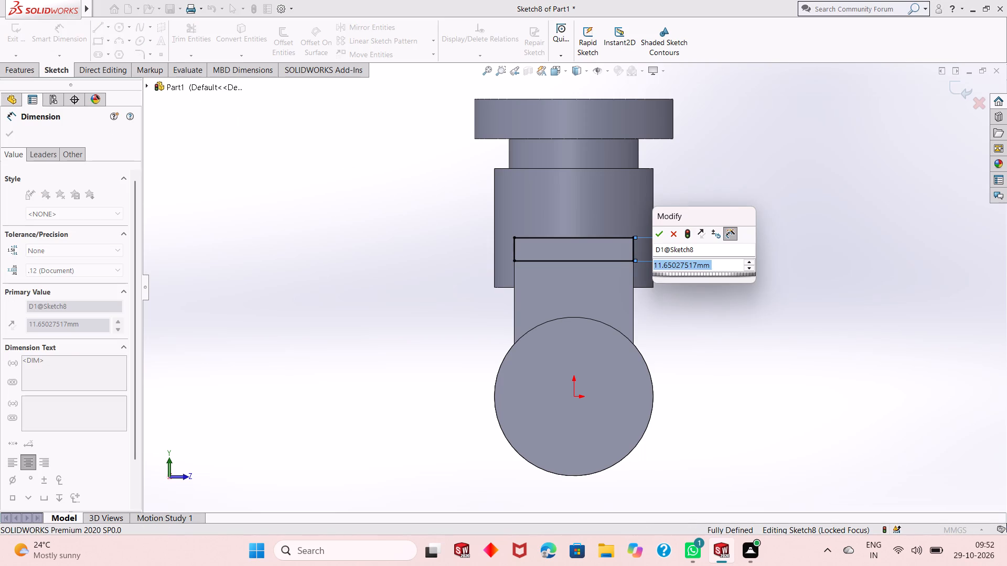
{"action": "type", "text": "25"}
{"action": "key", "text": "Return"}
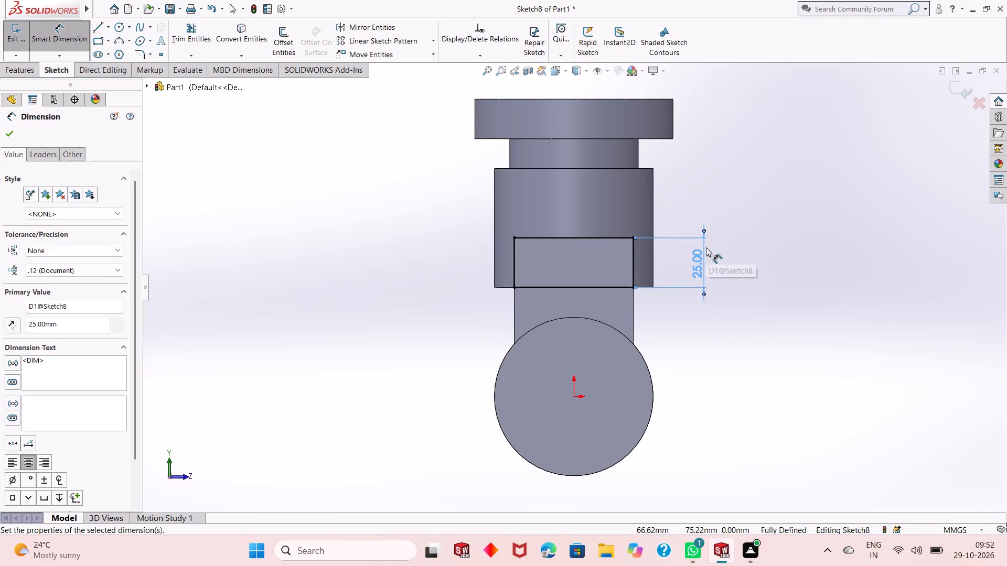
{"action": "right_click", "coordinate": [759, 249]}
{"action": "left_click", "coordinate": [791, 282]}
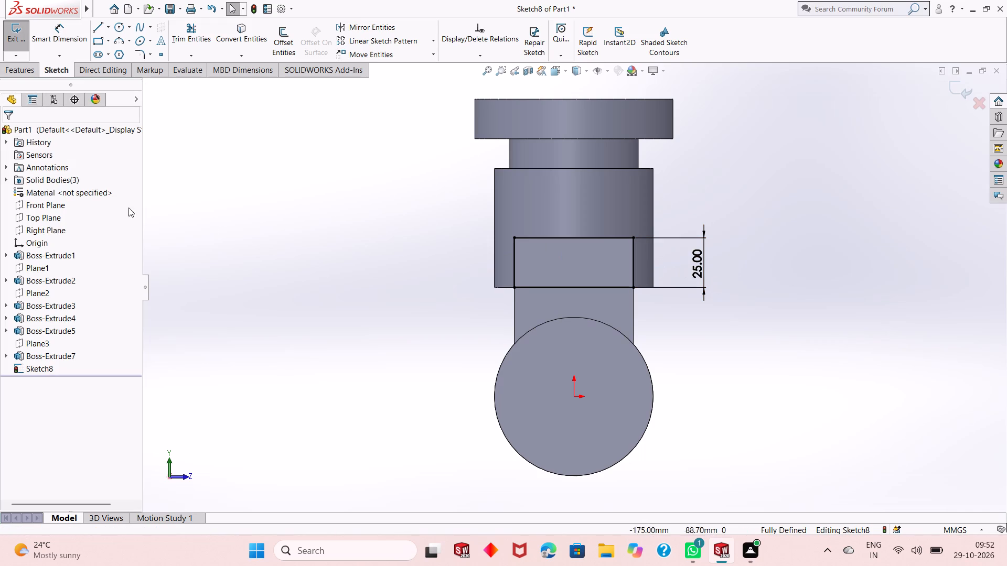
Extrude the 25 mm high rectangle through the block toward the stepped boss, up to the boss's lower cylindrical surface.
{"action": "left_click", "coordinate": [17, 73]}
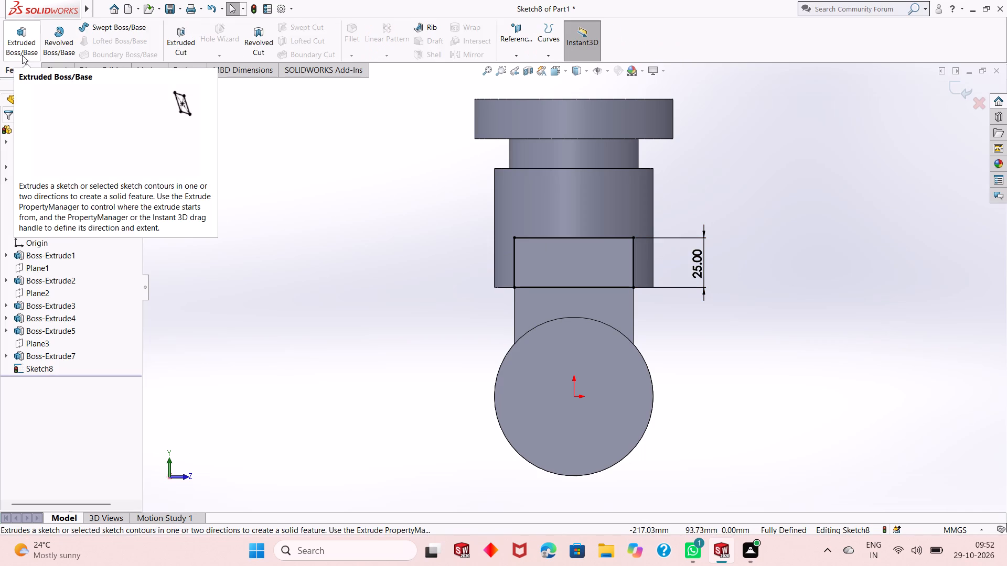
{"action": "left_click", "coordinate": [24, 53]}
{"action": "middle_click_drag", "start_coordinate": [726, 242], "coordinate": [697, 272]}
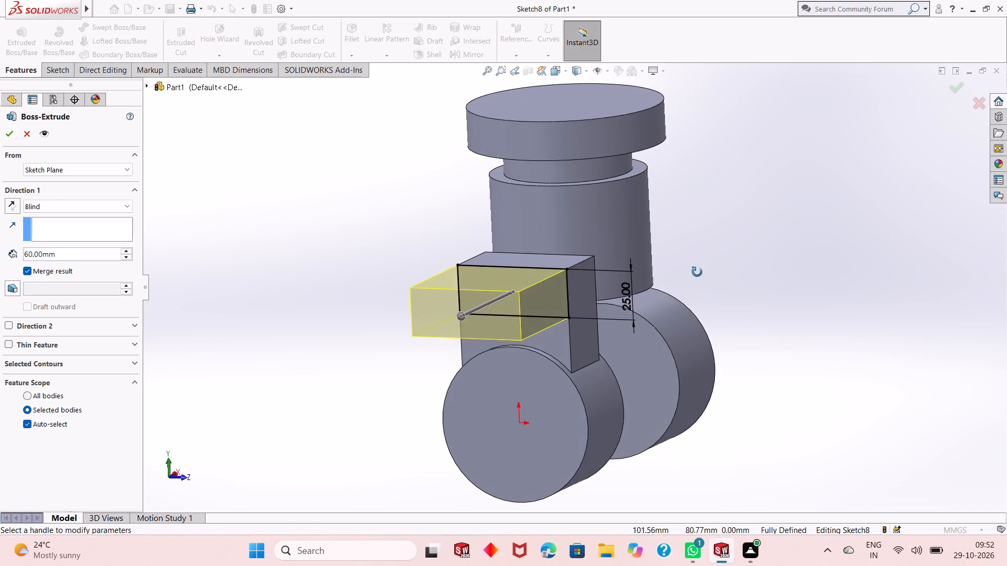
{"action": "middle_click_drag", "start_coordinate": [697, 272], "coordinate": [696, 273]}
{"action": "left_click", "coordinate": [12, 206]}
{"action": "left_click", "coordinate": [69, 213]}
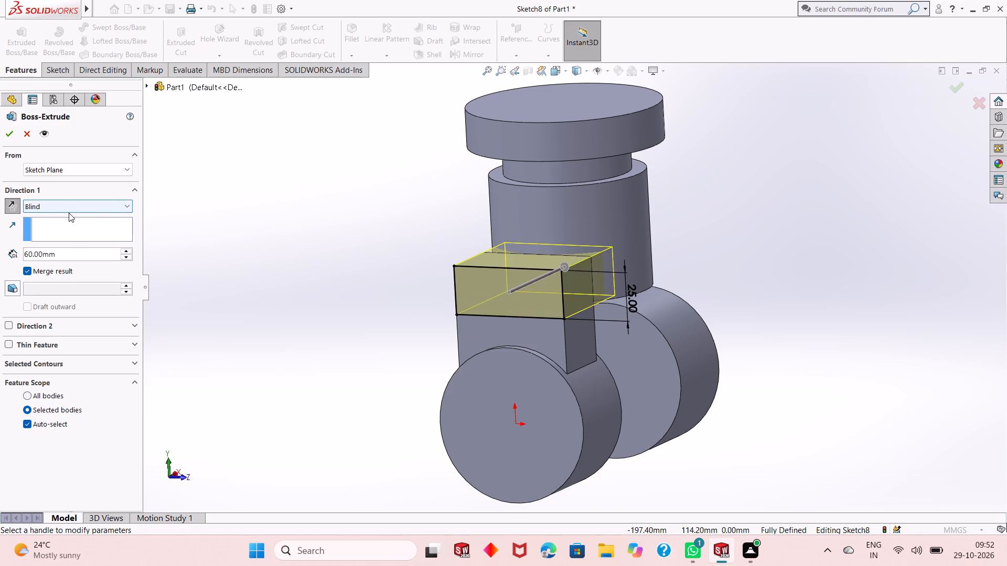
{"action": "left_click", "coordinate": [78, 204]}
{"action": "left_click", "coordinate": [82, 236]}
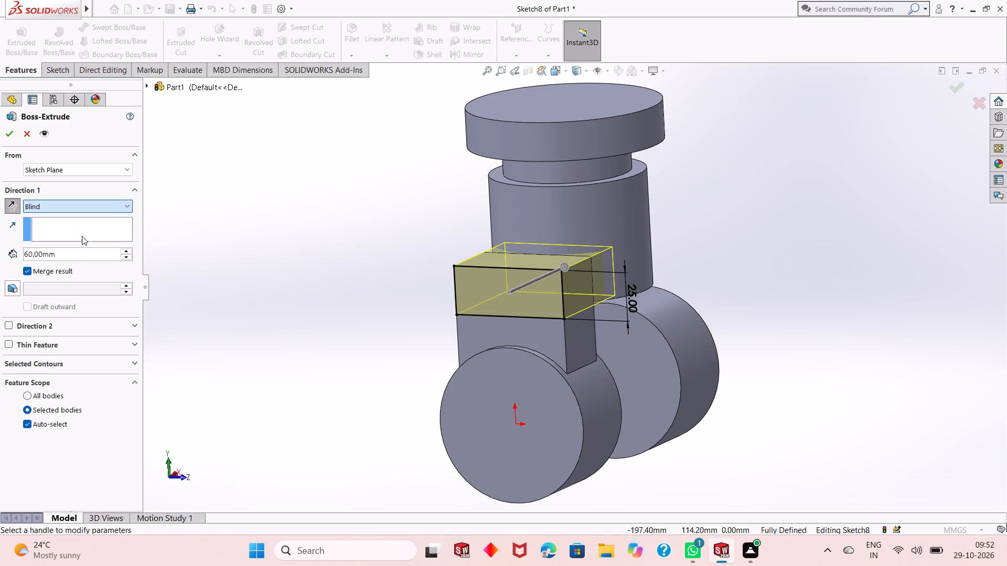
{"action": "middle_click_drag", "start_coordinate": [616, 333], "coordinate": [581, 361]}
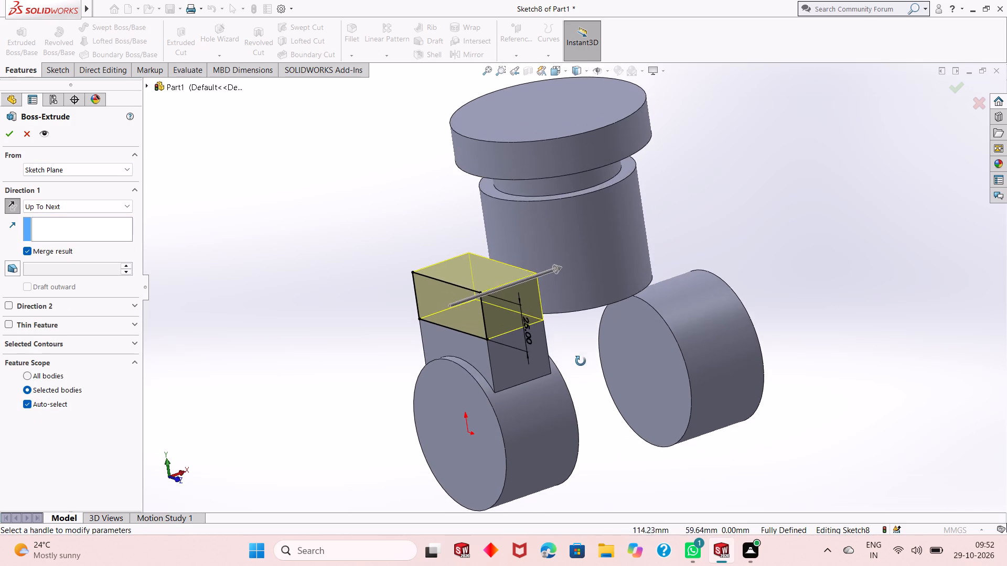
{"action": "middle_click_drag", "start_coordinate": [581, 361], "coordinate": [581, 363]}
{"action": "left_click", "coordinate": [99, 211]}
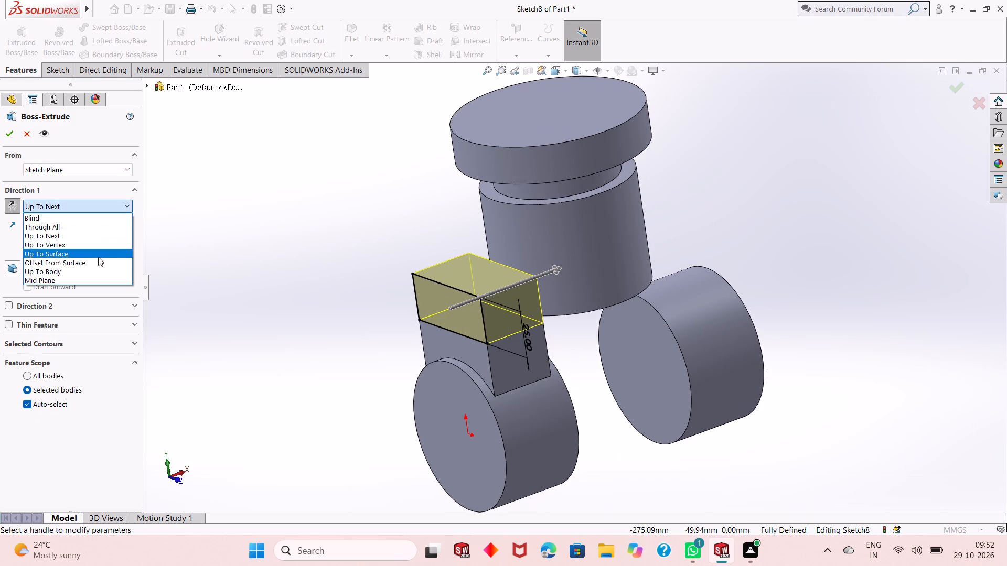
{"action": "left_click", "coordinate": [98, 257]}
{"action": "left_click", "coordinate": [501, 221]}
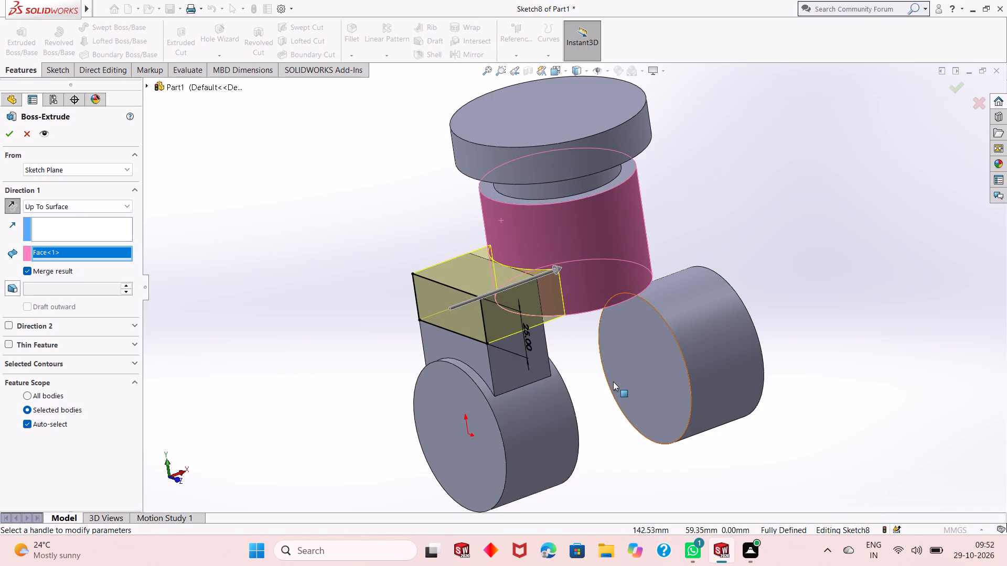
{"action": "middle_click_drag", "start_coordinate": [610, 387], "coordinate": [573, 389]}
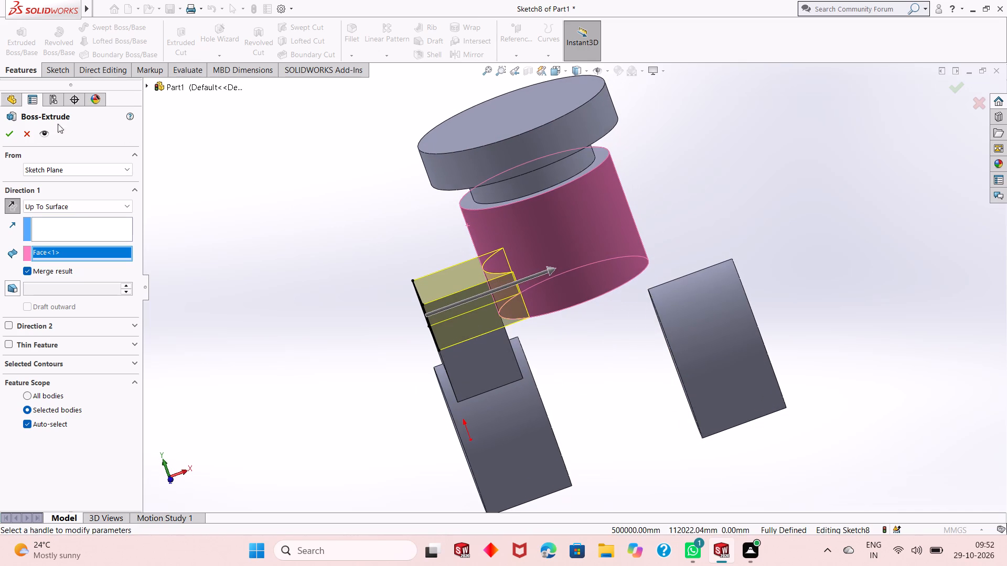
{"action": "left_click", "coordinate": [9, 133]}
Examine from several angles how the new arm joins the block to the stepped boss above the cylinders.
{"action": "middle_click_drag", "start_coordinate": [610, 343], "coordinate": [637, 312]}
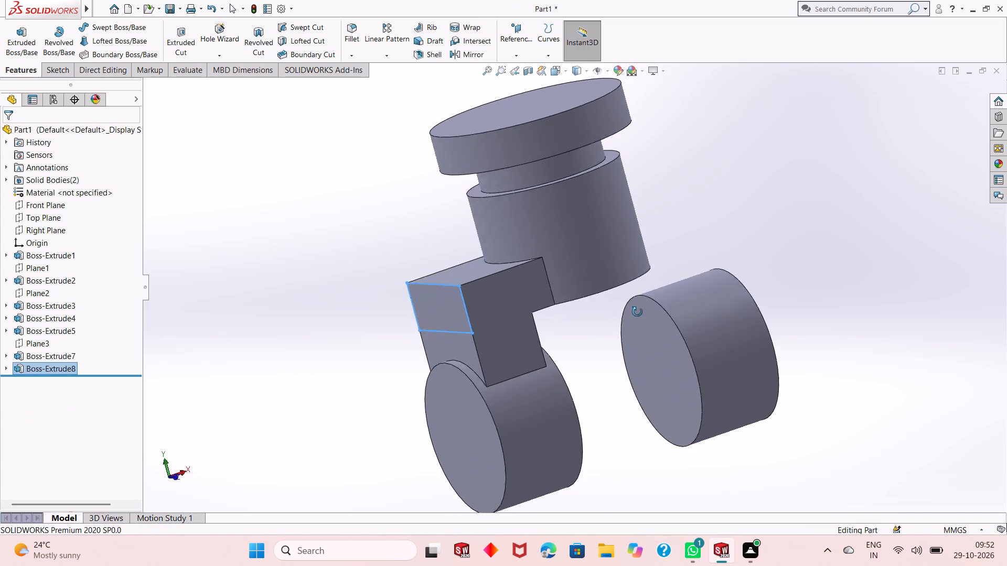
{"action": "middle_click_drag", "start_coordinate": [637, 312], "coordinate": [592, 297]}
{"action": "middle_click_drag", "start_coordinate": [592, 297], "coordinate": [599, 311]}
{"action": "left_click", "coordinate": [690, 245]}
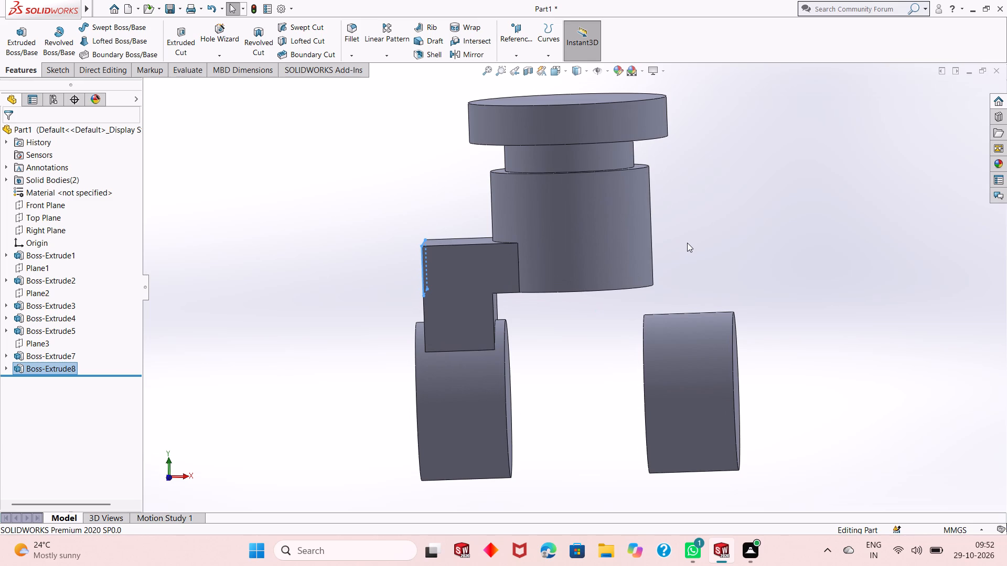
{"action": "middle_click_drag", "start_coordinate": [549, 344], "coordinate": [572, 330]}
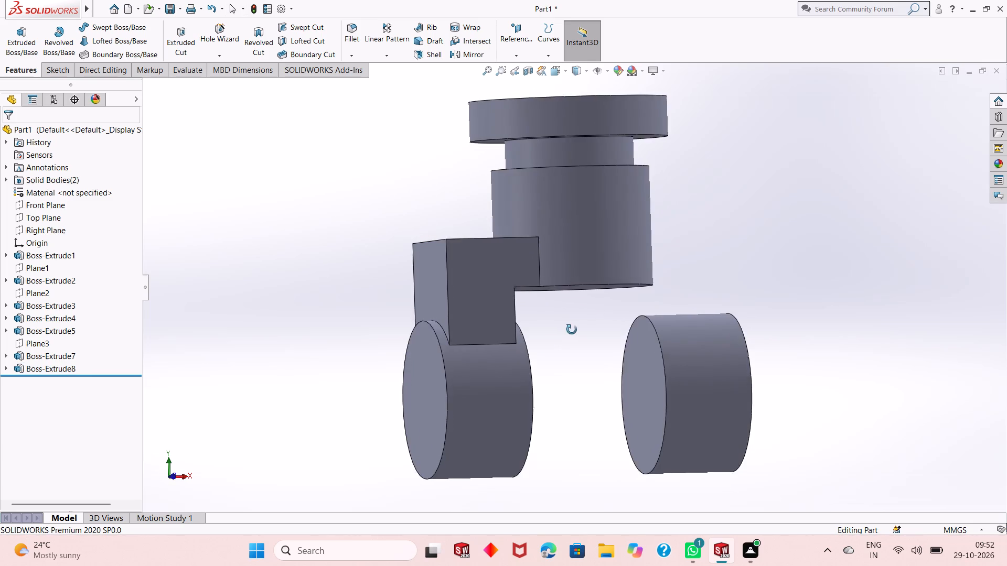
{"action": "middle_click_drag", "start_coordinate": [572, 330], "coordinate": [578, 340]}
{"action": "scroll", "coordinate": [472, 364], "scroll_direction": "up", "scroll_amount": 1}
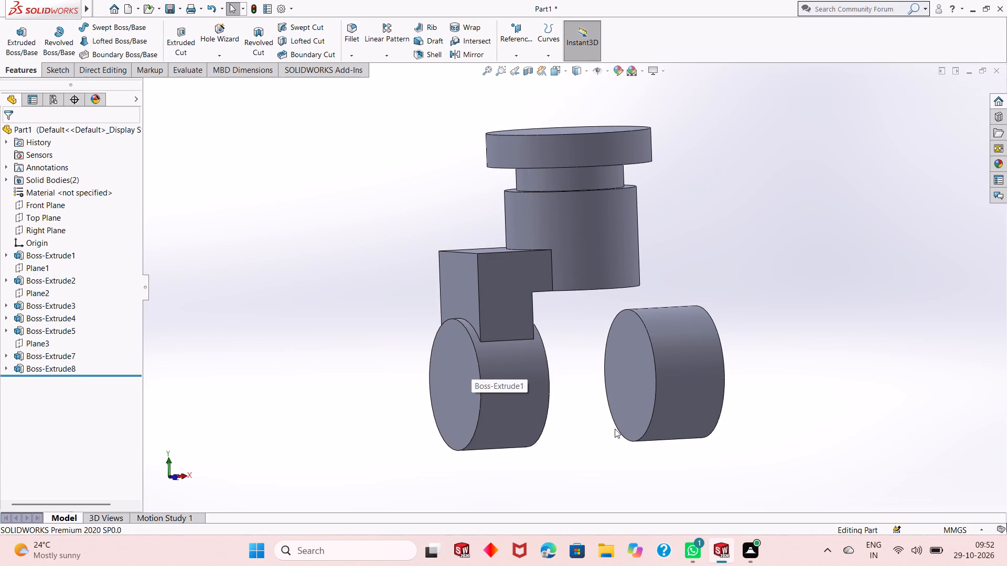
{"action": "scroll", "coordinate": [627, 470], "scroll_direction": "down", "scroll_amount": 1}
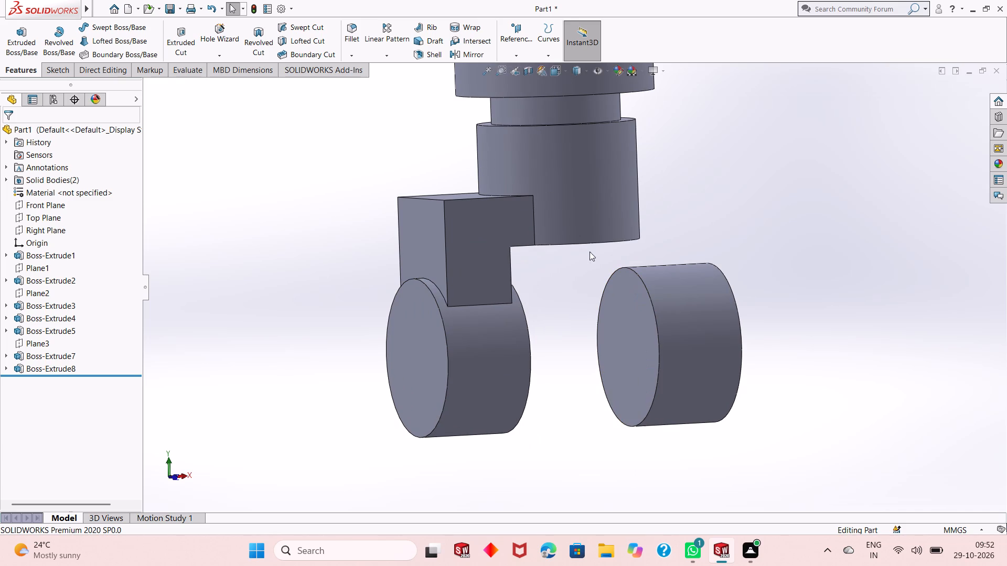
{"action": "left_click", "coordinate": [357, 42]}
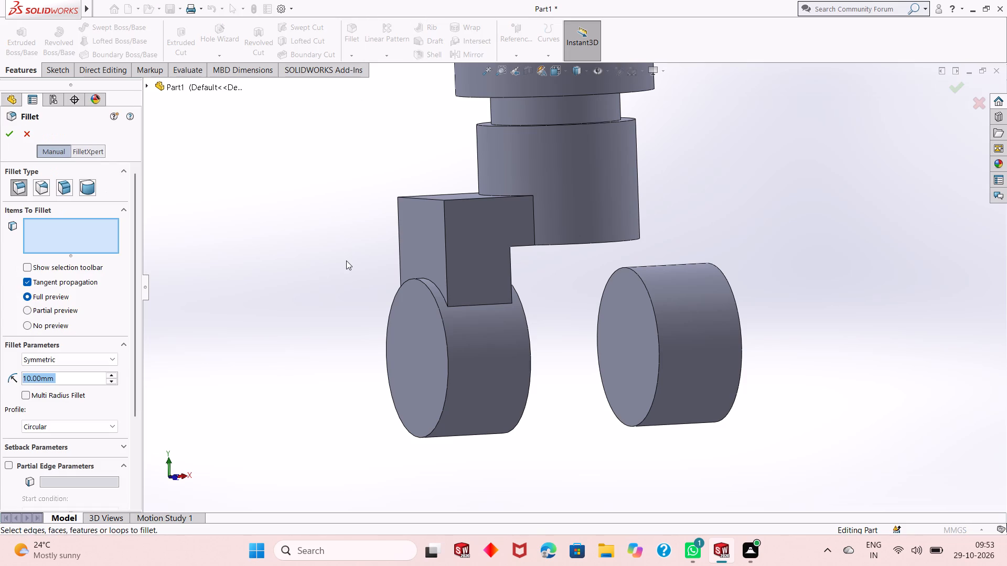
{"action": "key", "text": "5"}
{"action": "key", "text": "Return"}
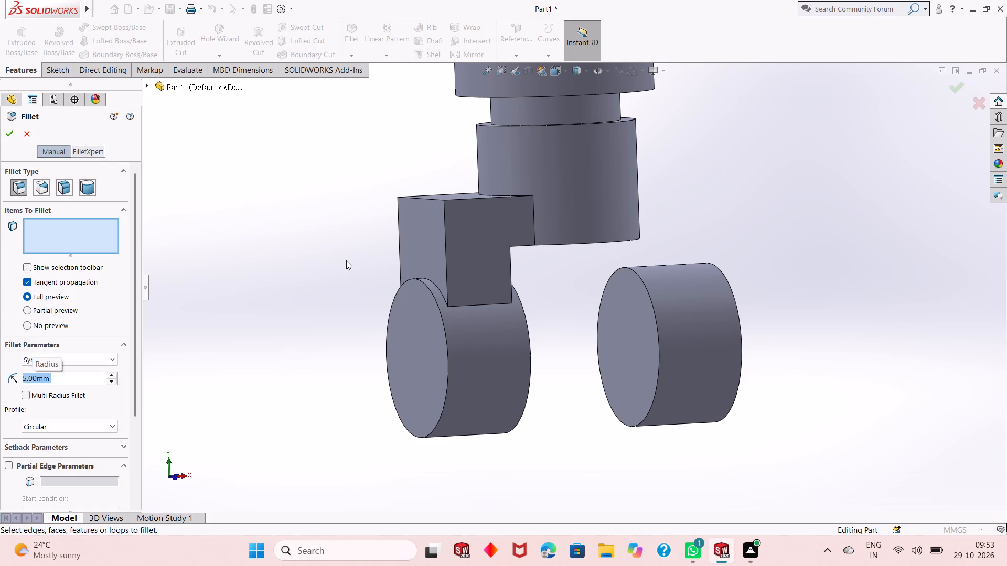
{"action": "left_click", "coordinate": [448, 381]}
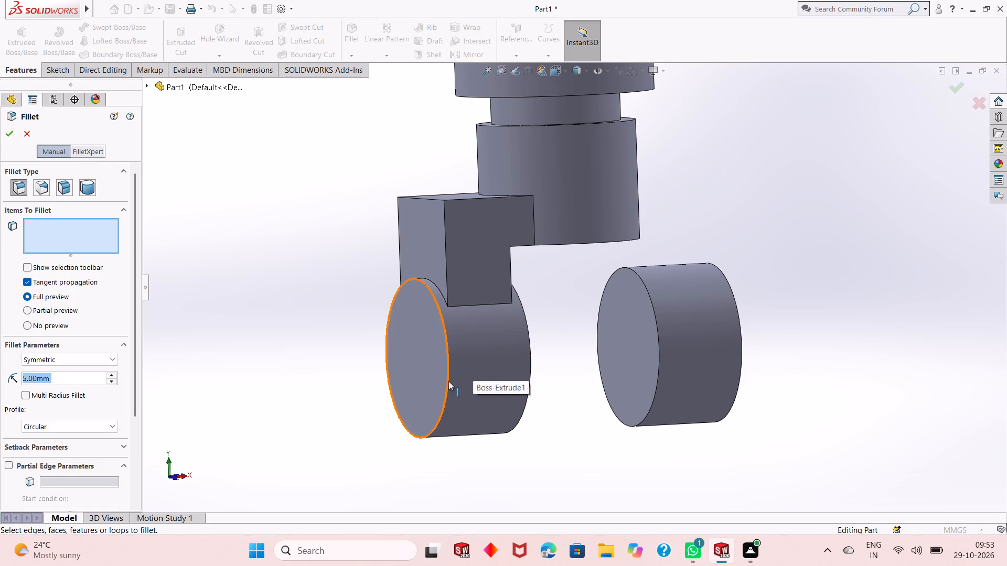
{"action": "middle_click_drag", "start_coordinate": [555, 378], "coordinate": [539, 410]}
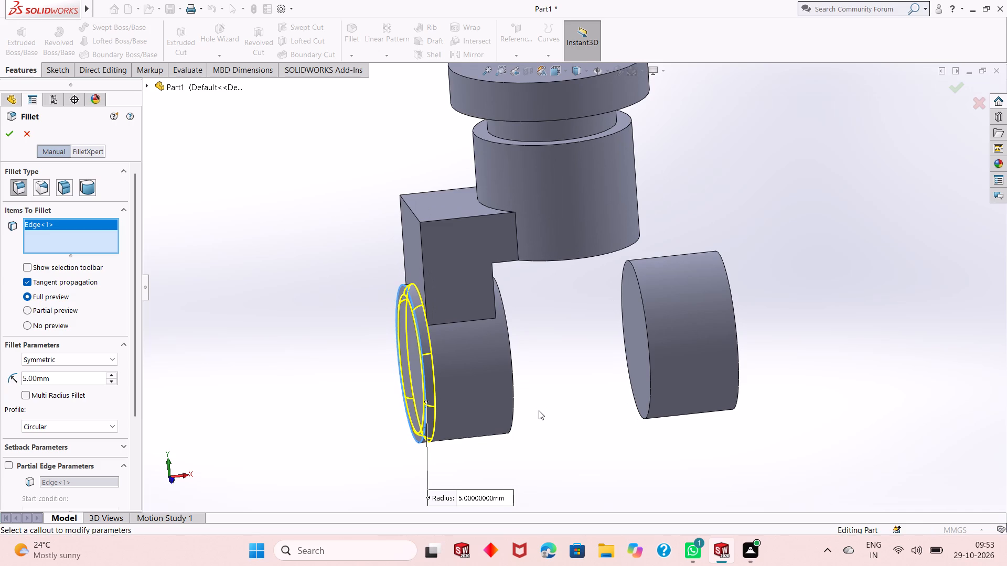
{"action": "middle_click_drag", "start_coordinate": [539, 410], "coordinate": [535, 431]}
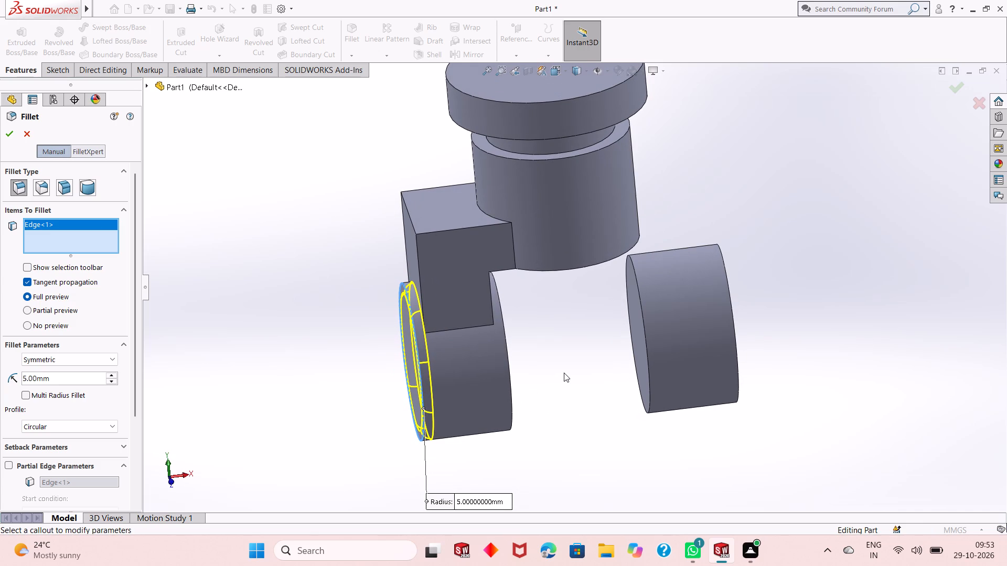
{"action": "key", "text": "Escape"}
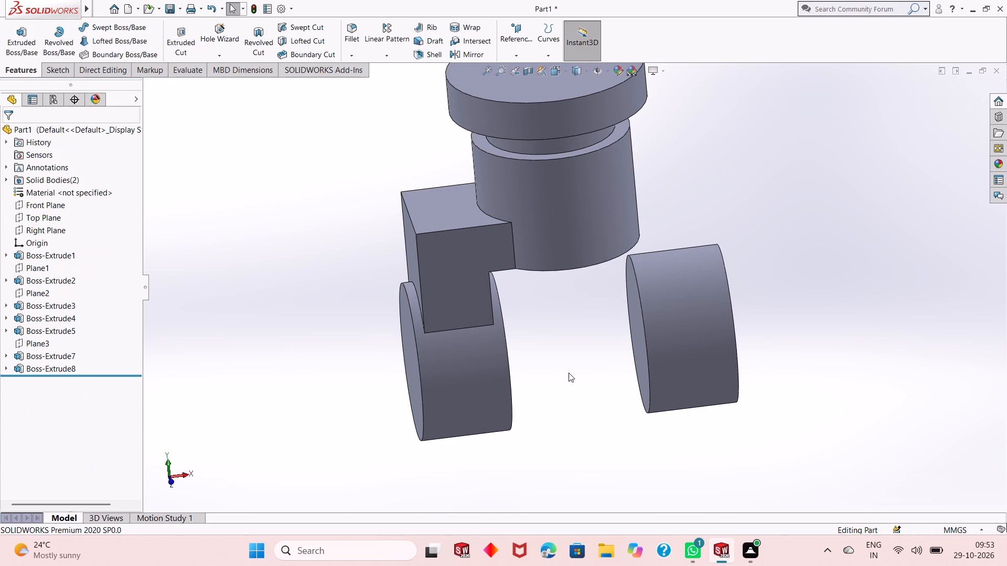
Undo the arm extrusion, the block extrusion and their sketches, going back until Plane3 is the last feature.
{"action": "key", "text": "ctrl+z"}
{"action": "key", "text": "ctrl+z"}
{"action": "key", "text": "ctrl+z"}
{"action": "key", "text": "ctrl+z"}
{"action": "key", "text": "ctrl+z"}
{"action": "key", "text": "ctrl+z"}
{"action": "key", "text": "ctrl+z"}
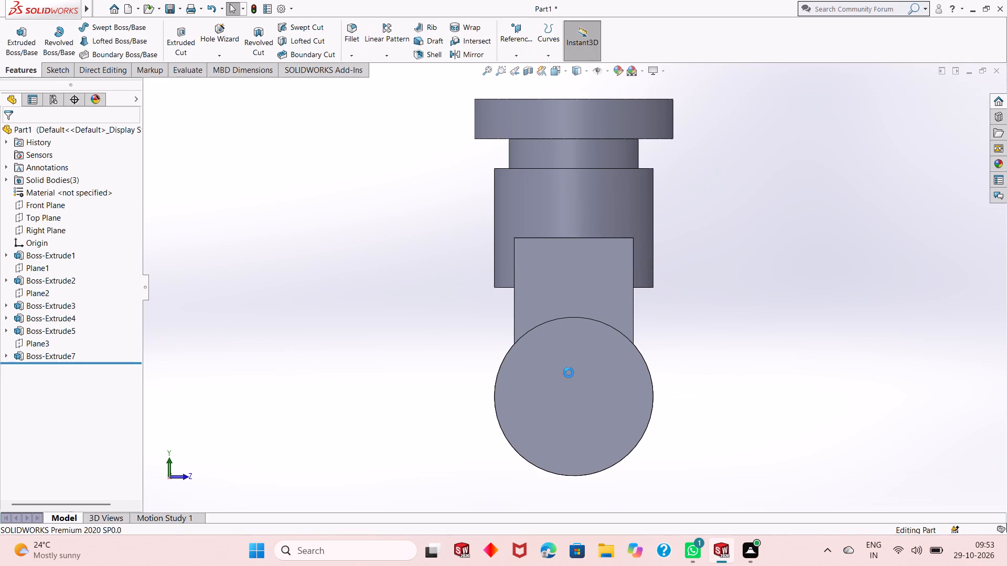
{"action": "key", "text": "ctrl+z"}
{"action": "key", "text": "ctrl+z"}
{"action": "key", "text": "ctrl+z"}
{"action": "key", "text": "ctrl+z"}
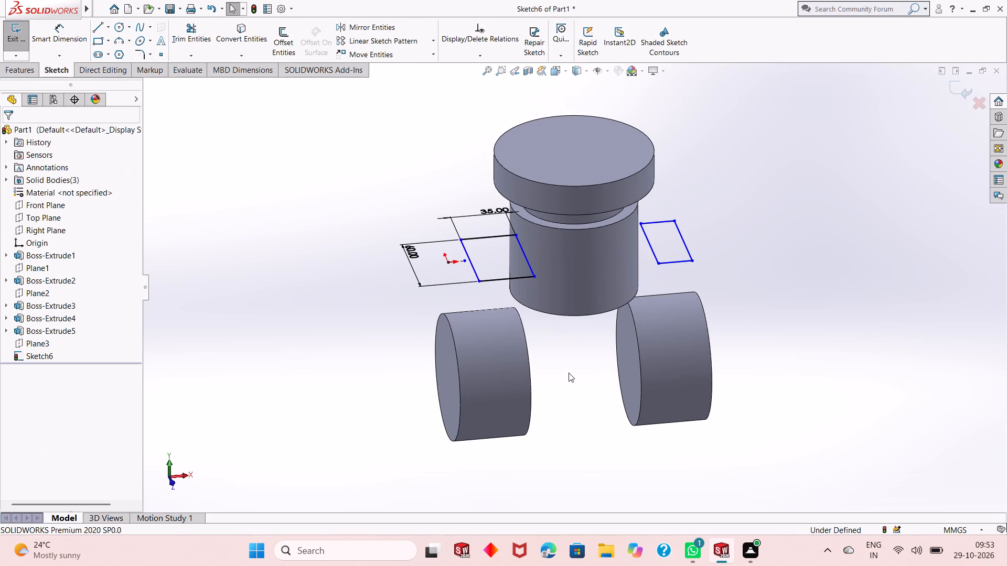
{"action": "key", "text": "ctrl+z"}
{"action": "key", "text": "ctrl+z"}
{"action": "key", "text": "ctrl+z"}
{"action": "key", "text": "ctrl+z"}
{"action": "key", "text": "ctrl+z"}
{"action": "key", "text": "ctrl+z"}
{"action": "key", "text": "ctrl+z"}
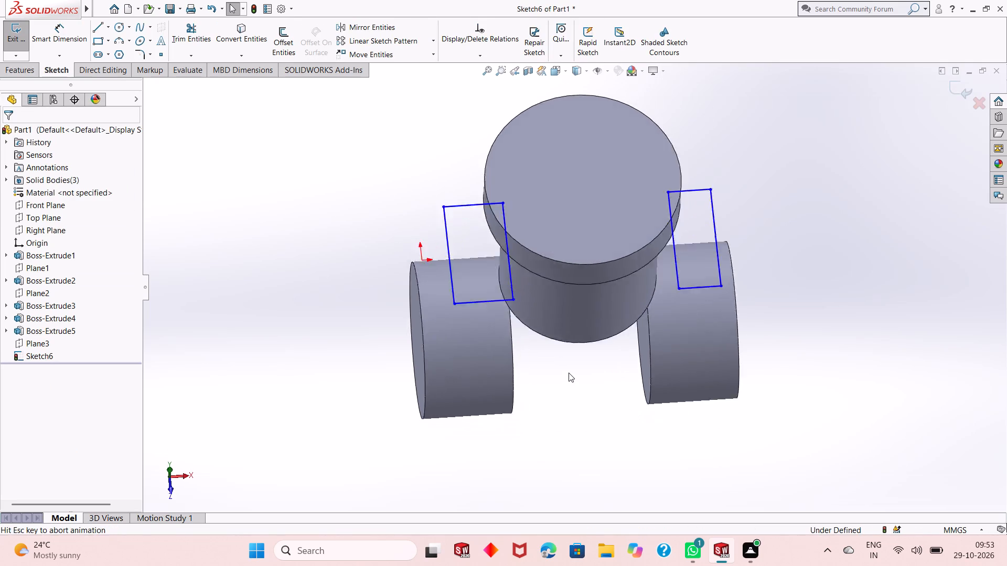
{"action": "key", "text": "ctrl+z"}
{"action": "key", "text": "ctrl+z"}
{"action": "key", "text": "ctrl+z"}
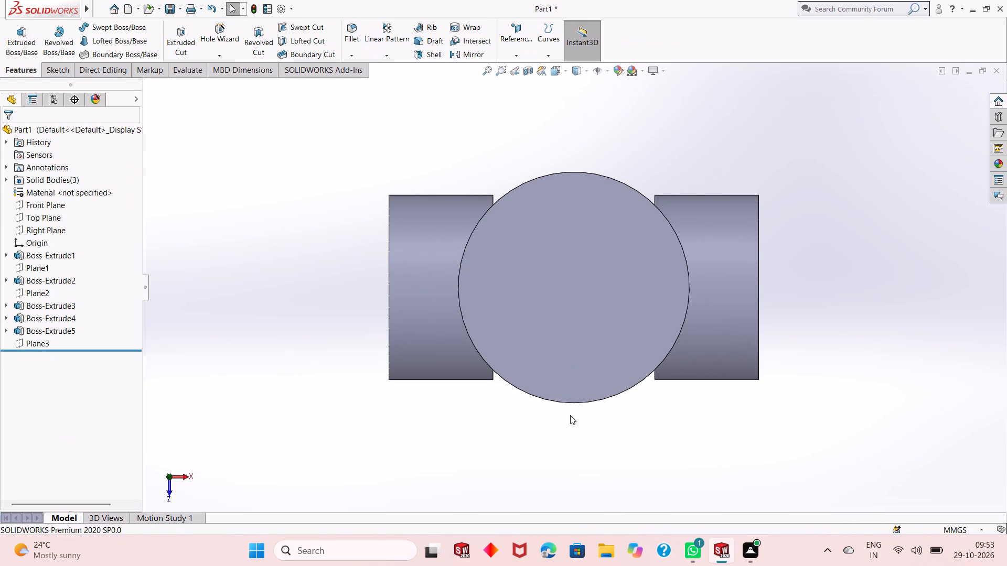
Examine the two cylinders and the stepped boss above them, looking closely at the origin-side cylinder.
{"action": "middle_click_drag", "start_coordinate": [562, 434], "coordinate": [567, 292]}
{"action": "scroll", "coordinate": [560, 395], "scroll_direction": "up", "scroll_amount": 1}
{"action": "middle_click_drag", "start_coordinate": [558, 401], "coordinate": [555, 338]}
{"action": "scroll", "coordinate": [555, 338], "scroll_direction": "up", "scroll_amount": 2}
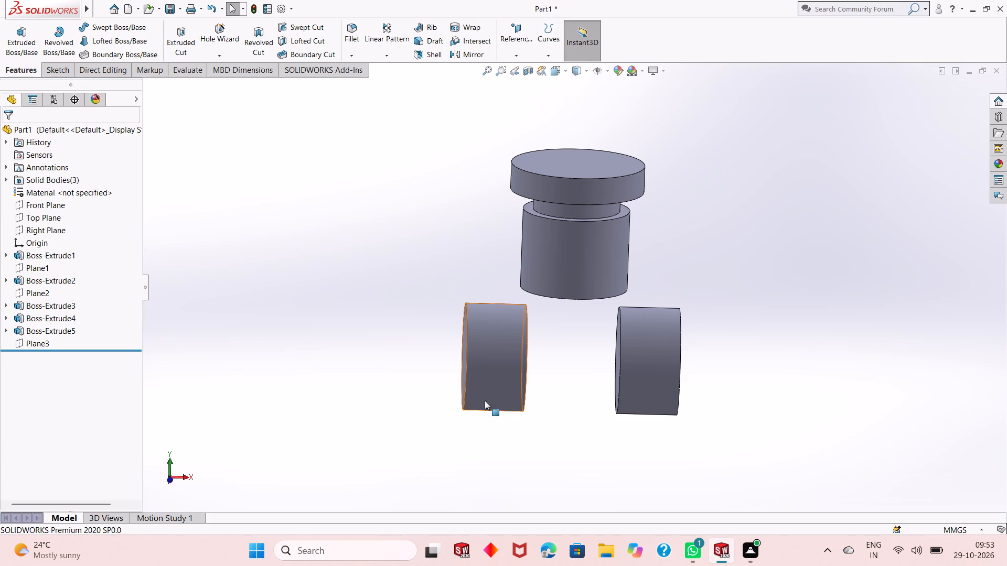
{"action": "scroll", "coordinate": [464, 399], "scroll_direction": "down", "scroll_amount": 2}
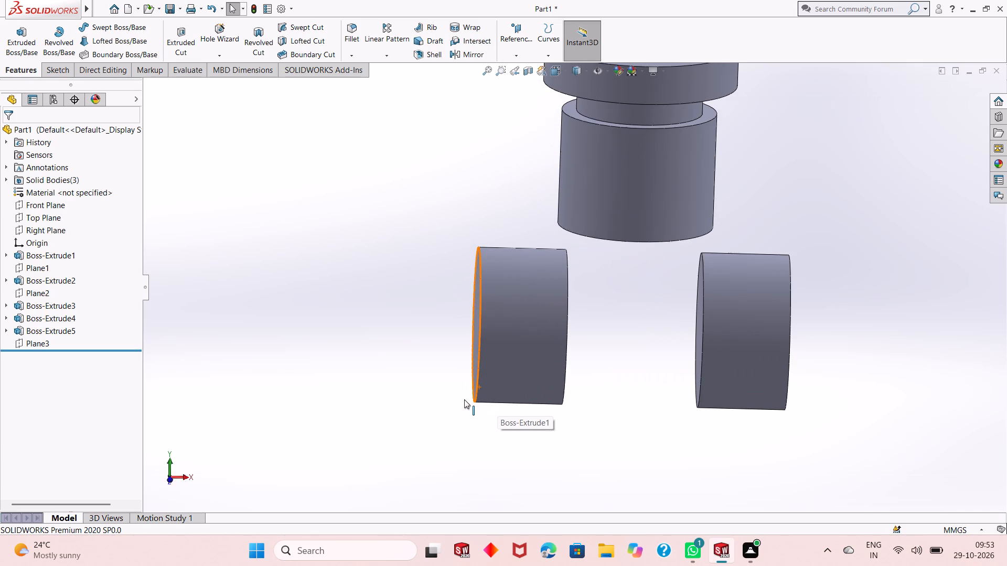
{"action": "scroll", "coordinate": [464, 399], "scroll_direction": "down", "scroll_amount": 1}
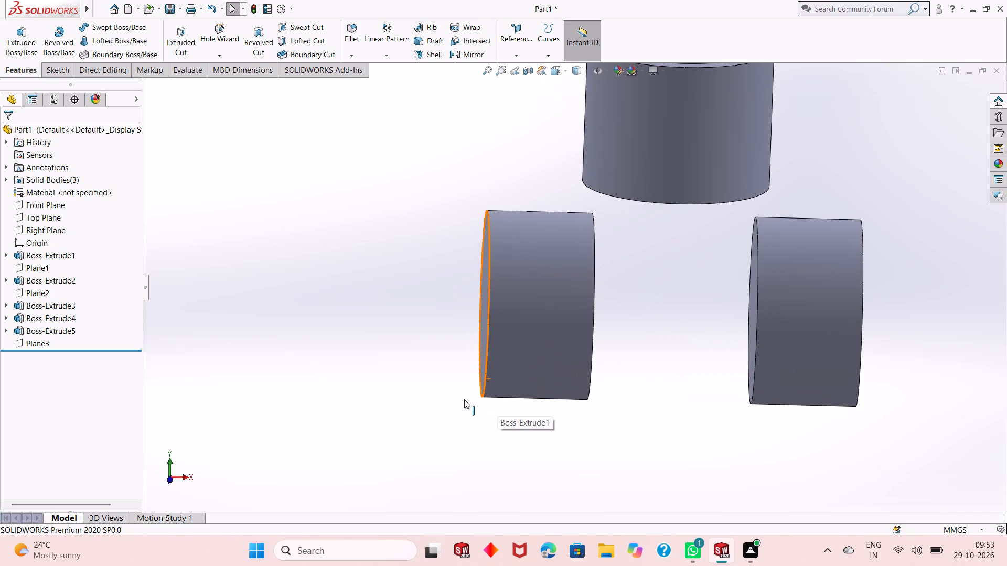
{"action": "scroll", "coordinate": [464, 399], "scroll_direction": "down", "scroll_amount": 1}
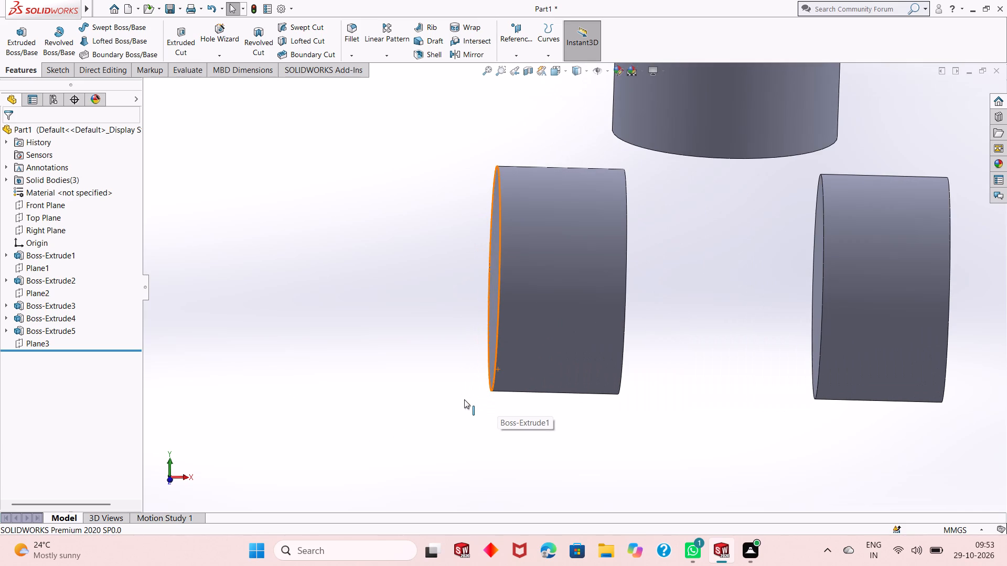
{"action": "scroll", "coordinate": [549, 405], "scroll_direction": "up", "scroll_amount": 2}
Sketch a corner rectangle about 17 by 43 mm on Plane3, above the origin-side cylinder and across its axis.
{"action": "left_click", "coordinate": [41, 346]}
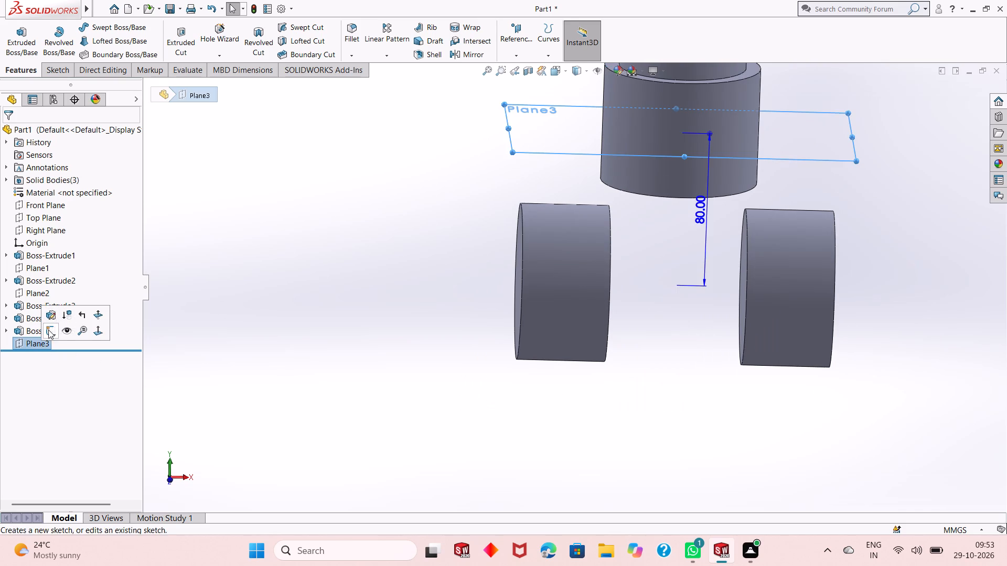
{"action": "left_click", "coordinate": [52, 329]}
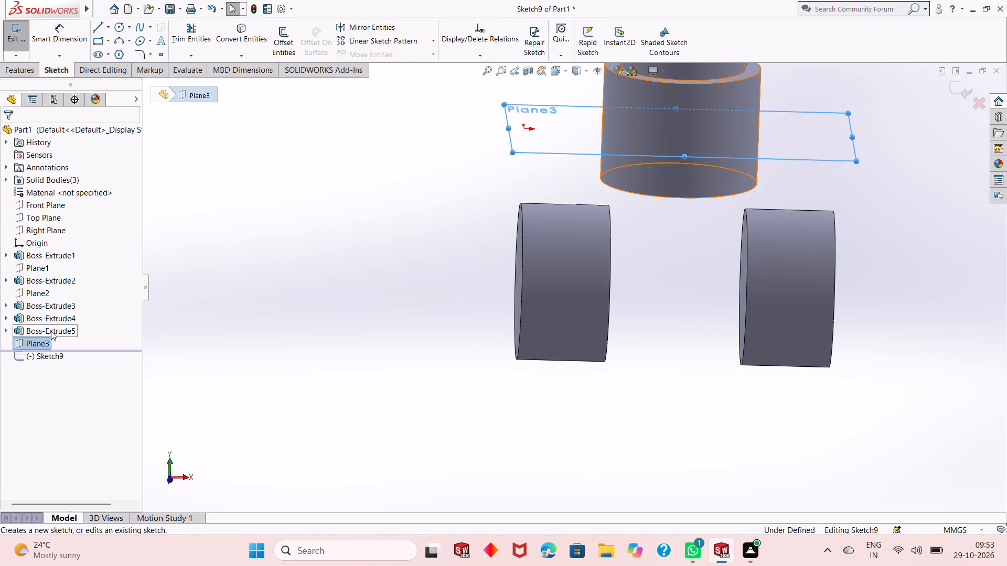
{"action": "key", "text": "ctrl+8"}
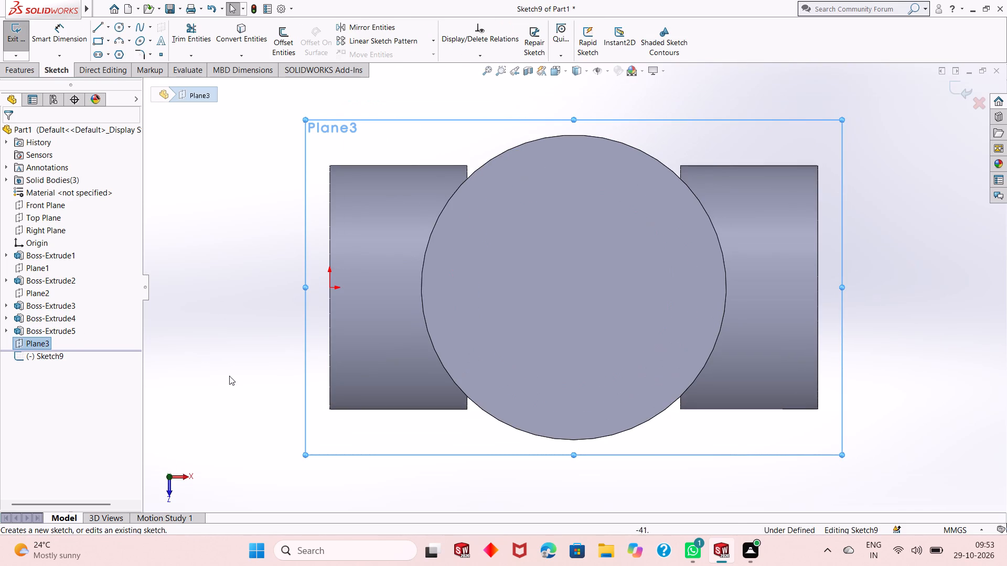
{"action": "scroll", "coordinate": [479, 367], "scroll_direction": "up", "scroll_amount": 2}
{"action": "left_click", "coordinate": [341, 254]}
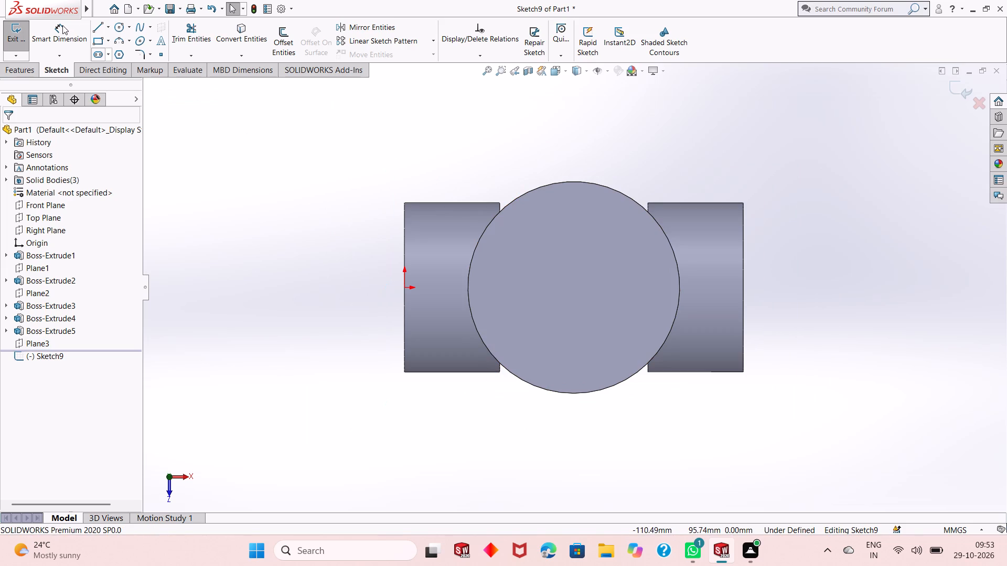
{"action": "left_click", "coordinate": [94, 40]}
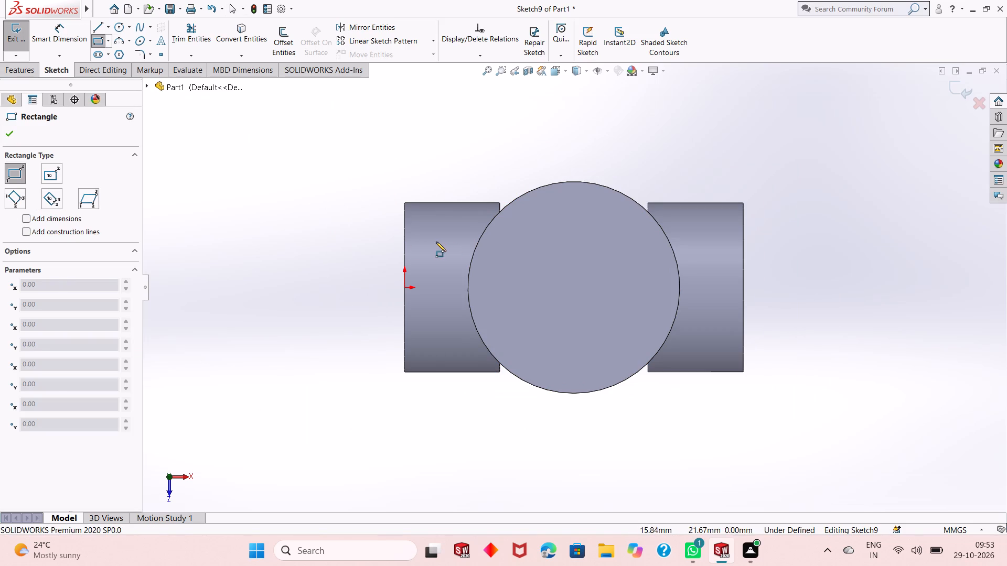
{"action": "left_click", "coordinate": [435, 242]}
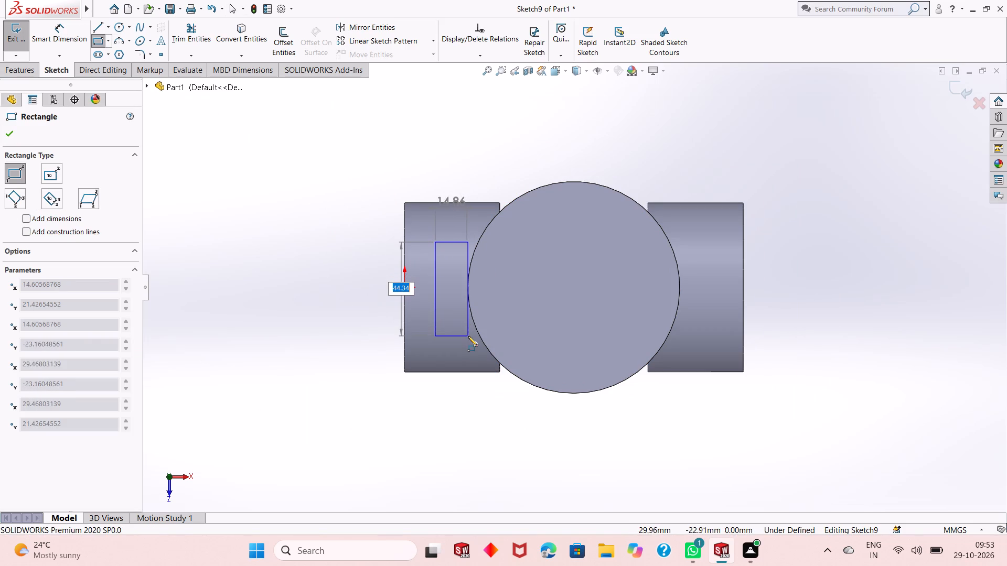
{"action": "left_click", "coordinate": [470, 333]}
{"action": "right_click", "coordinate": [283, 225]}
{"action": "left_click", "coordinate": [306, 238]}
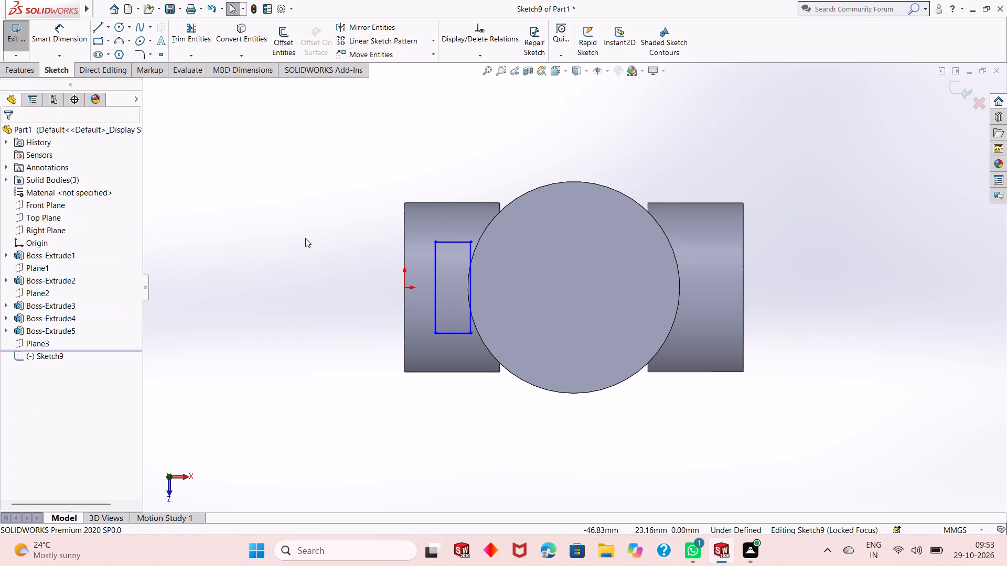
Dimension the rectangle 60 mm long across the cylinder's axis and 25 mm wide along it, entered as 45-20.
{"action": "left_click", "coordinate": [48, 24]}
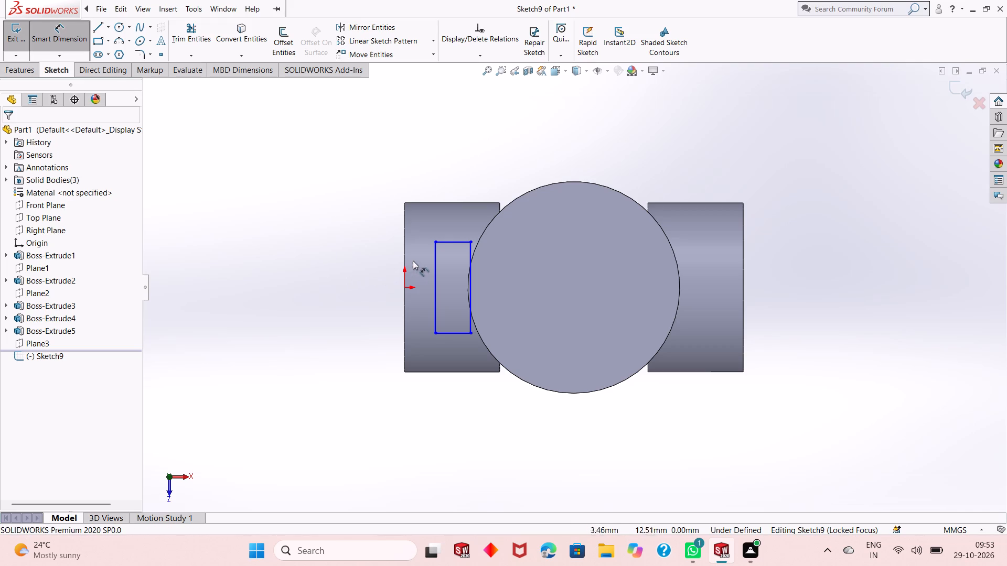
{"action": "left_click", "coordinate": [434, 258]}
{"action": "left_click", "coordinate": [361, 263]}
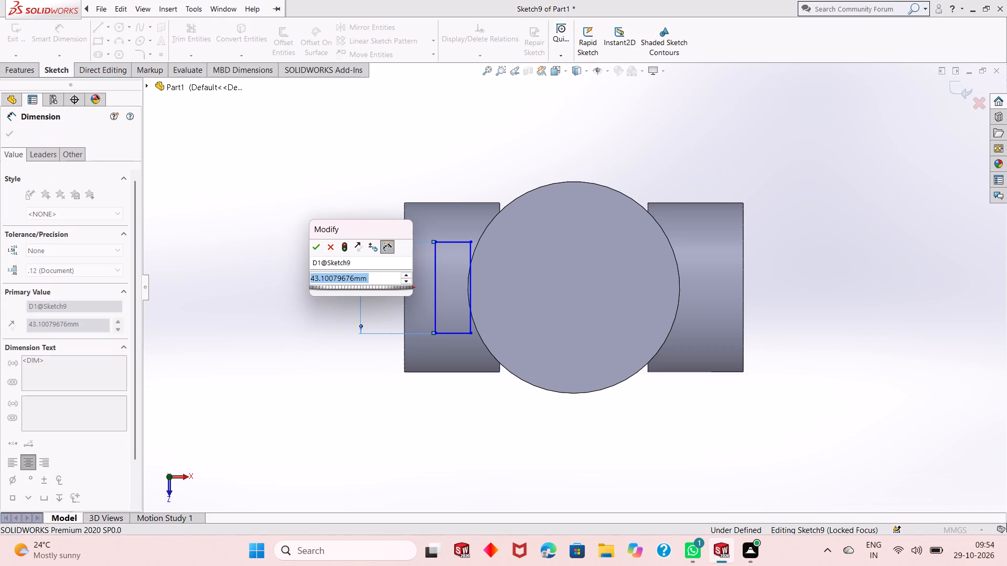
{"action": "type", "text": "60"}
{"action": "key", "text": "Return"}
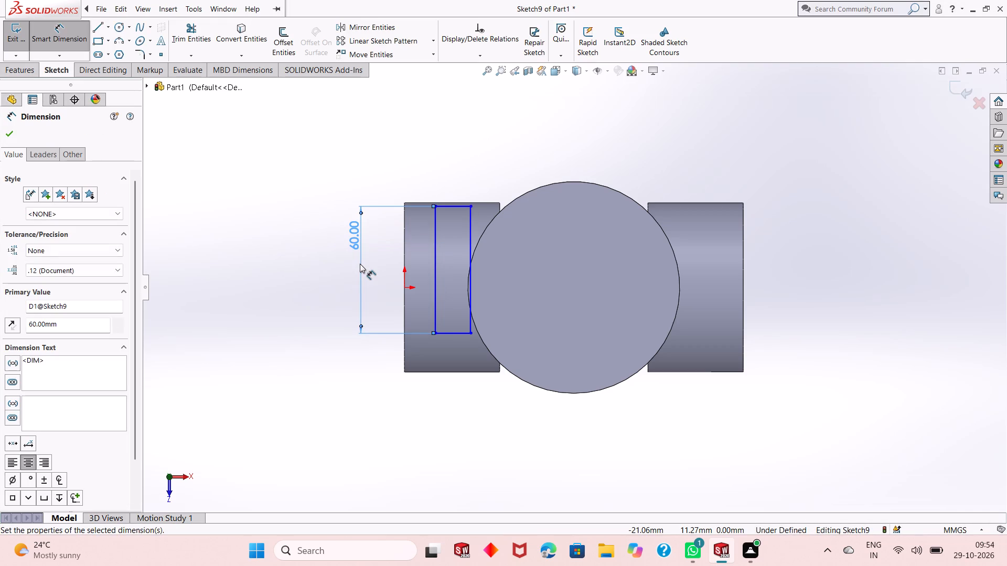
{"action": "left_click", "coordinate": [458, 334]}
{"action": "left_click", "coordinate": [455, 412]}
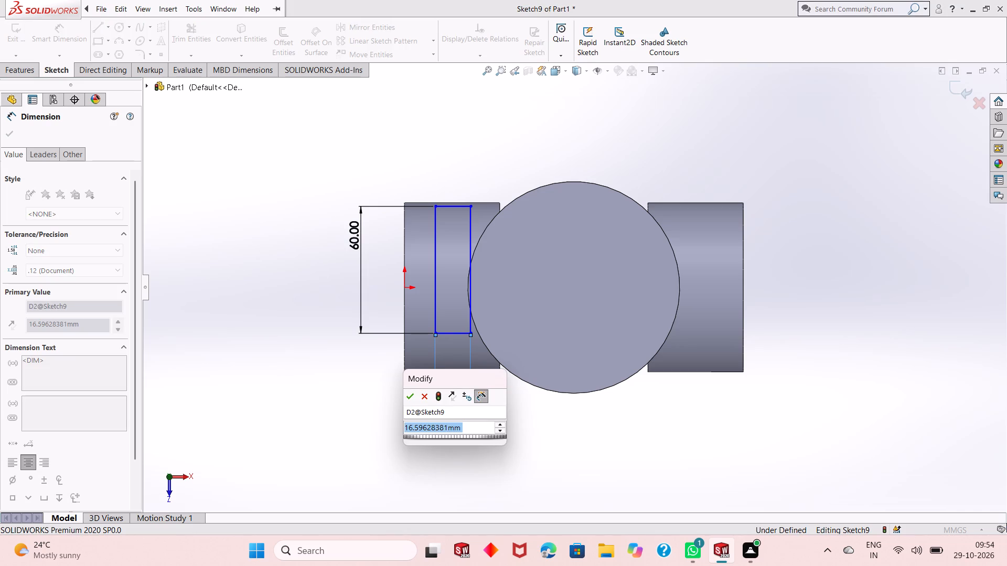
{"action": "type", "text": "45-20"}
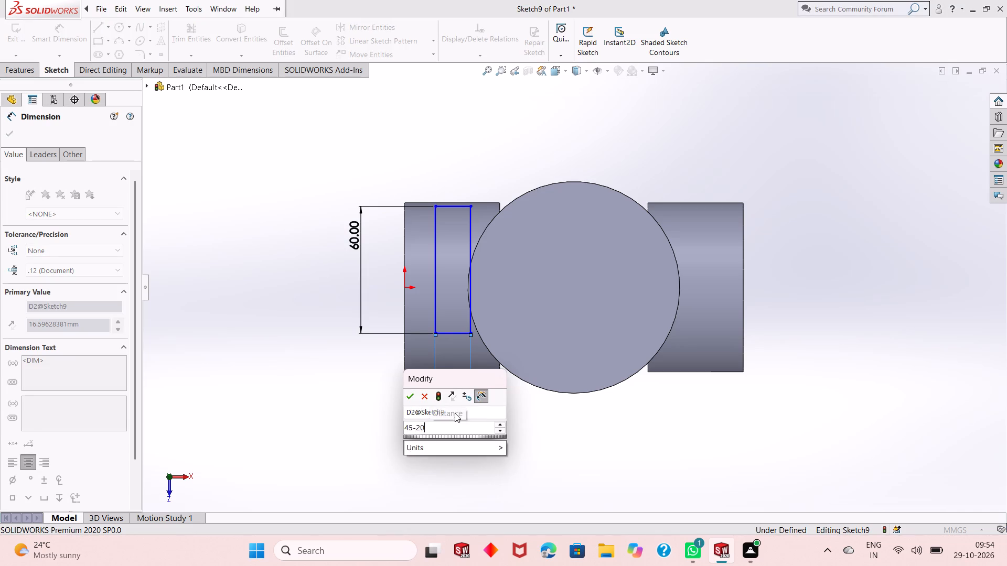
{"action": "key", "text": "Return"}
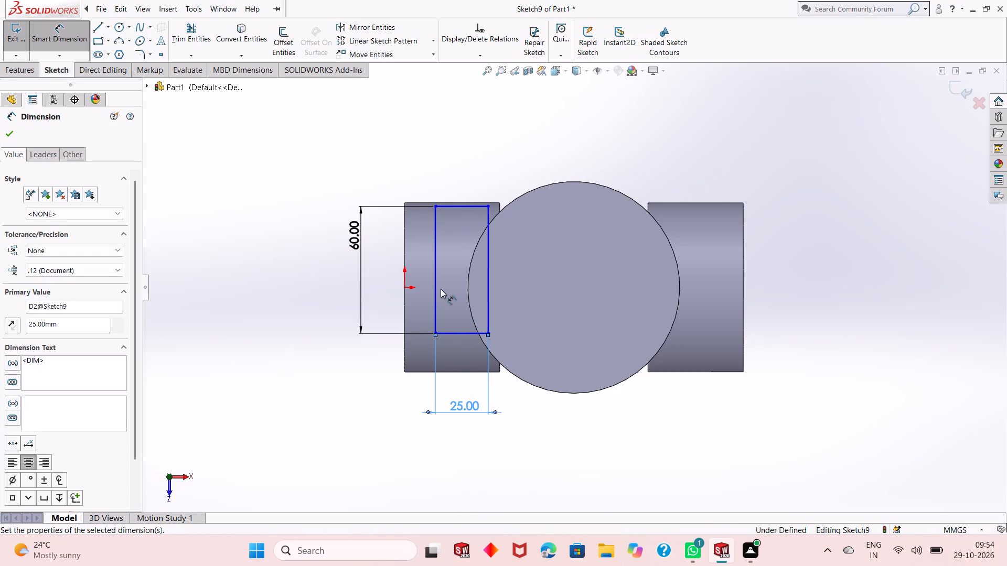
Dimension the rectangle's outer long side 10 mm from the outer end face of the origin-side cylinder.
{"action": "left_click", "coordinate": [436, 301]}
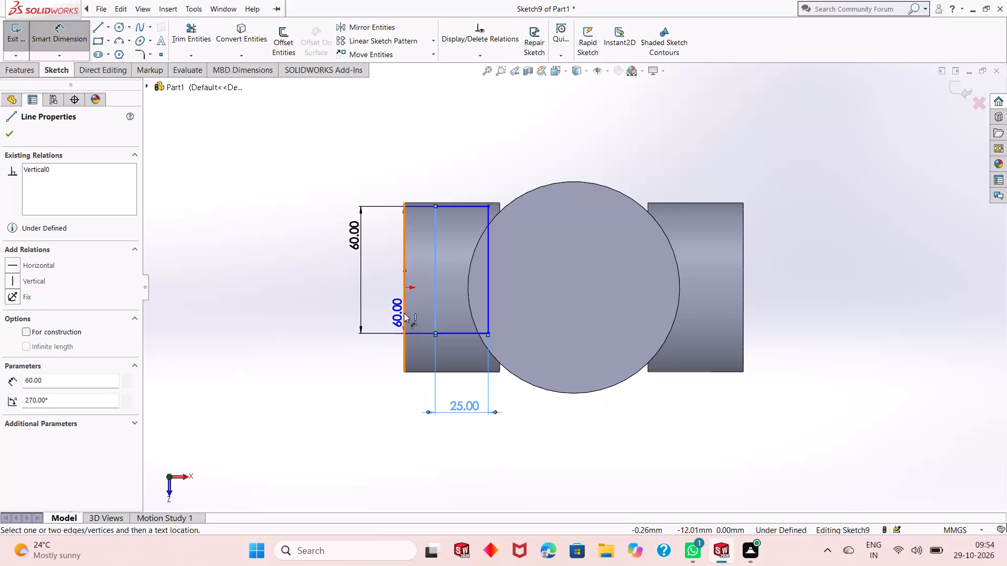
{"action": "left_click", "coordinate": [404, 313]}
{"action": "left_click", "coordinate": [401, 419]}
{"action": "type", "text": "10"}
{"action": "key", "text": "Return"}
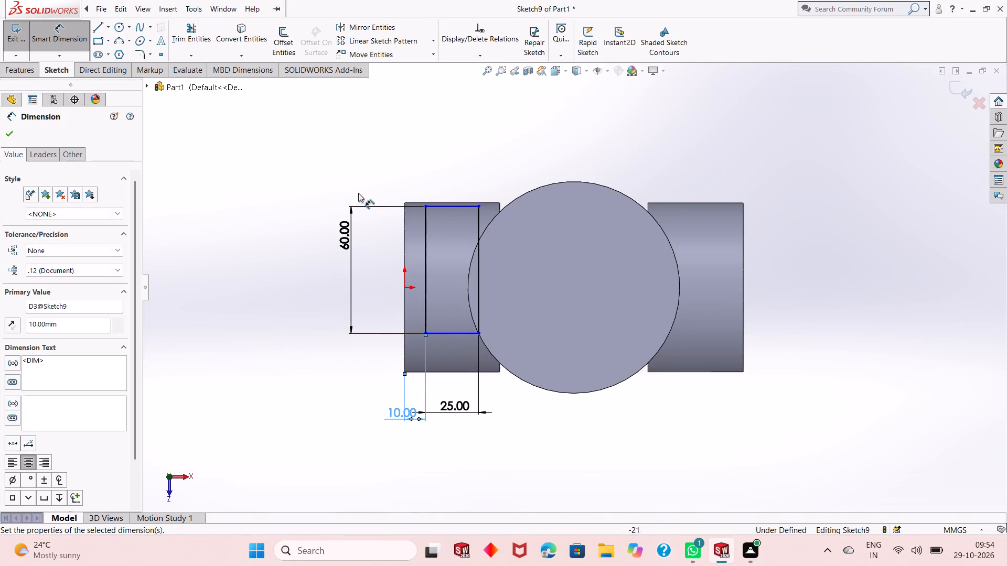
{"action": "right_click", "coordinate": [358, 193]}
{"action": "left_click", "coordinate": [381, 226]}
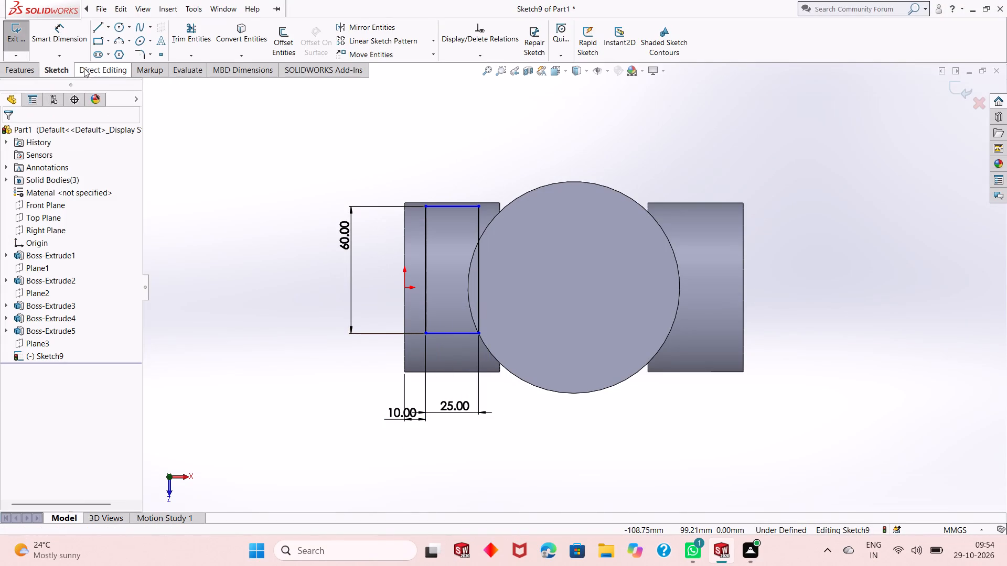
Draw a horizontal centerline about 8 mm long from the origin toward the rectangle.
{"action": "left_click", "coordinate": [108, 31]}
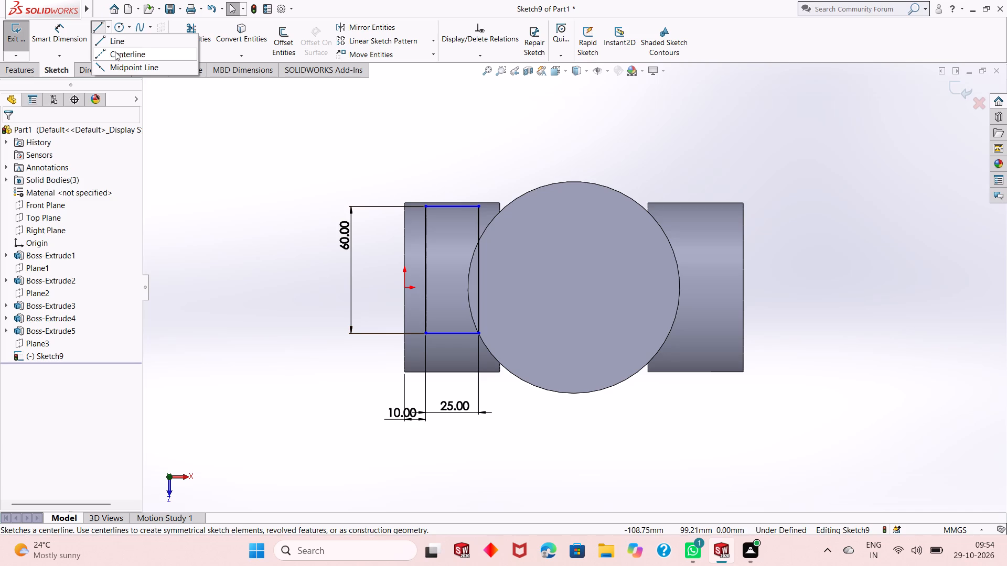
{"action": "left_click", "coordinate": [115, 51]}
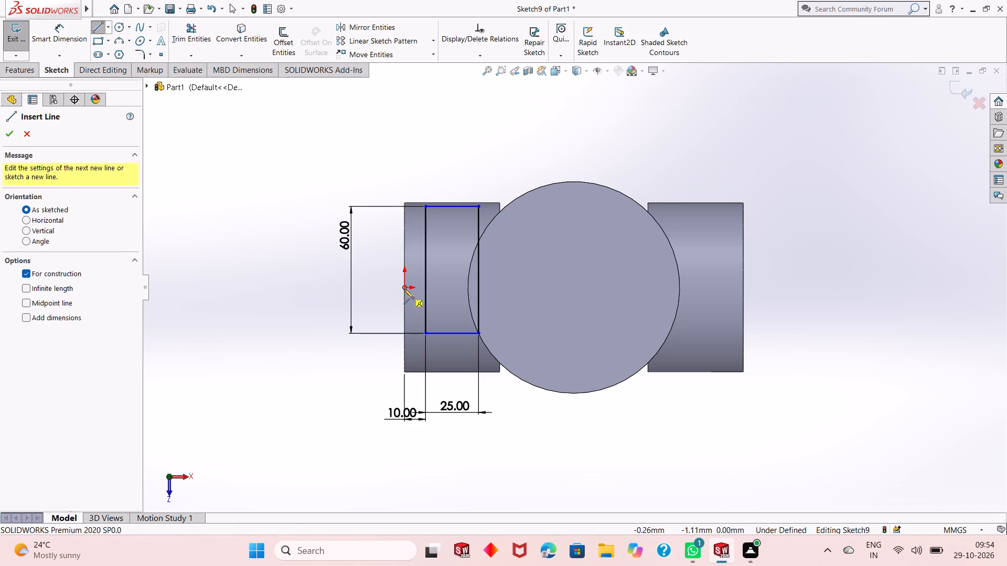
{"action": "left_click", "coordinate": [404, 289]}
{"action": "left_click", "coordinate": [421, 287]}
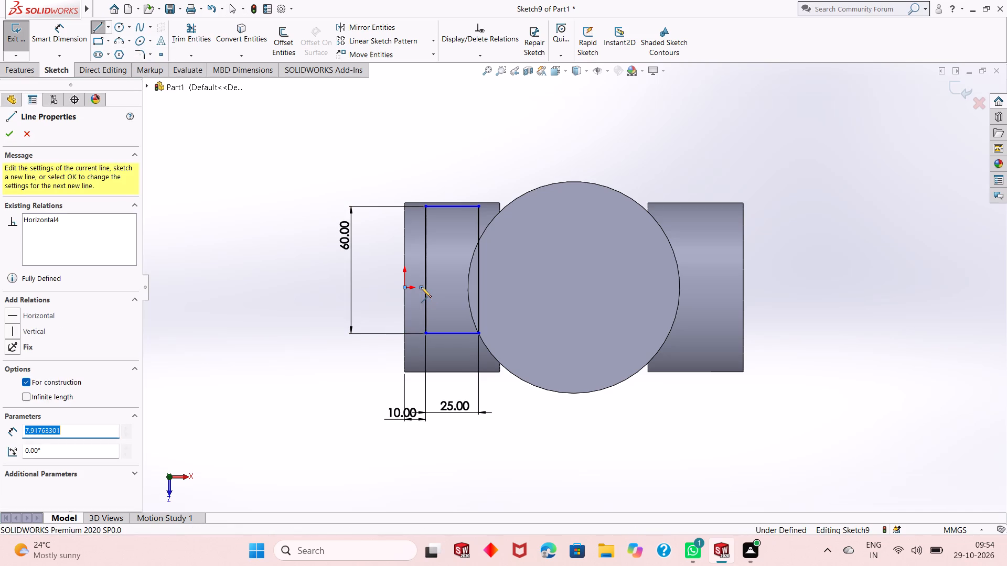
{"action": "right_click", "coordinate": [421, 287]}
{"action": "left_click", "coordinate": [436, 292]}
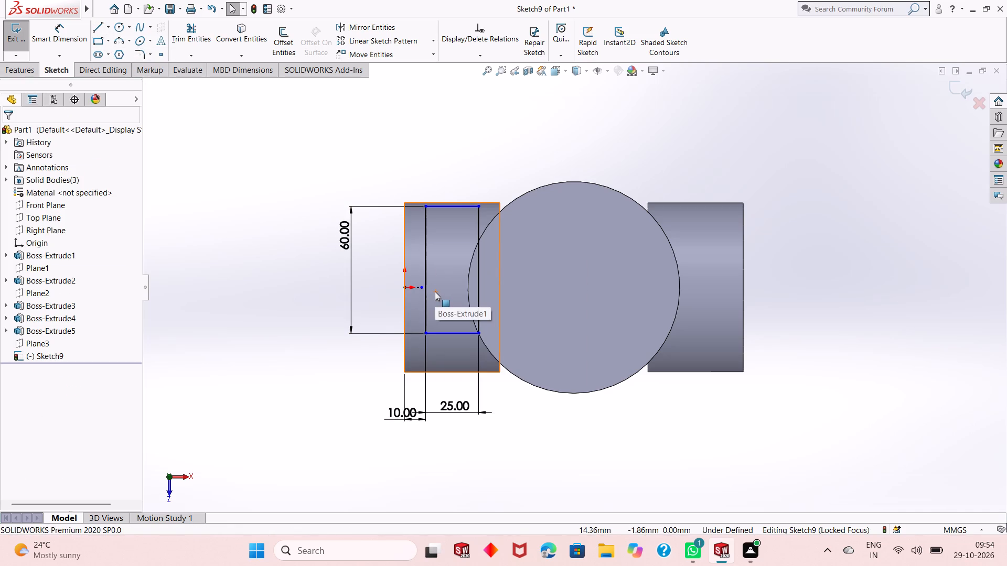
Make the rectangle's two 25 mm sides symmetric about the horizontal centerline from the origin.
{"action": "left_click", "coordinate": [464, 206]}
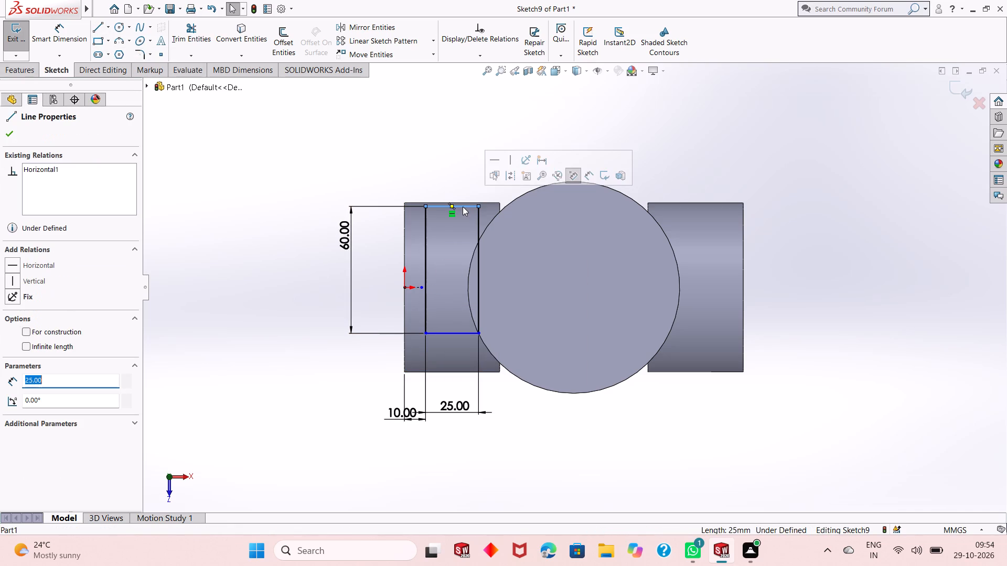
{"action": "left_click", "coordinate": [416, 288], "text": "ctrl"}
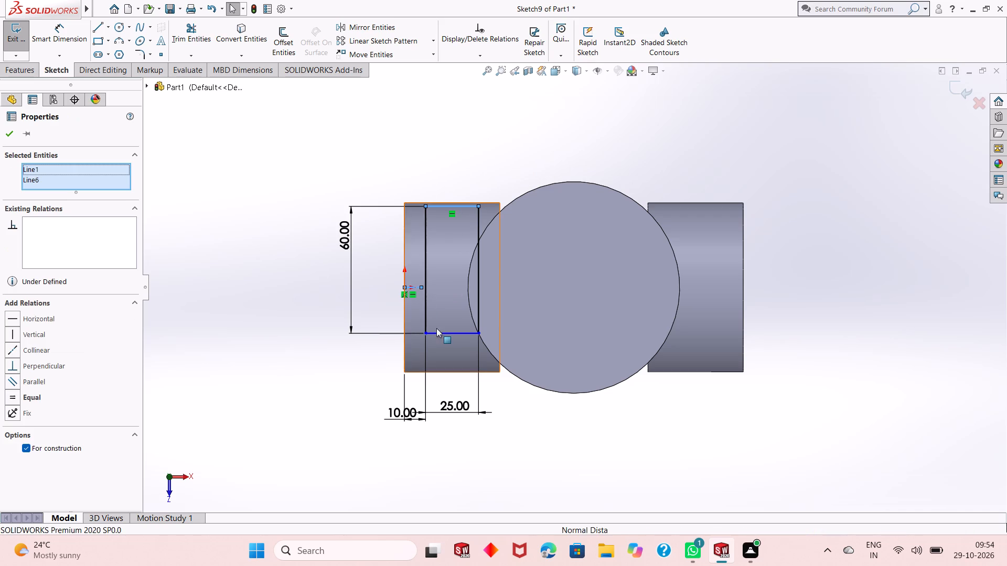
{"action": "left_click", "coordinate": [438, 333], "text": "ctrl"}
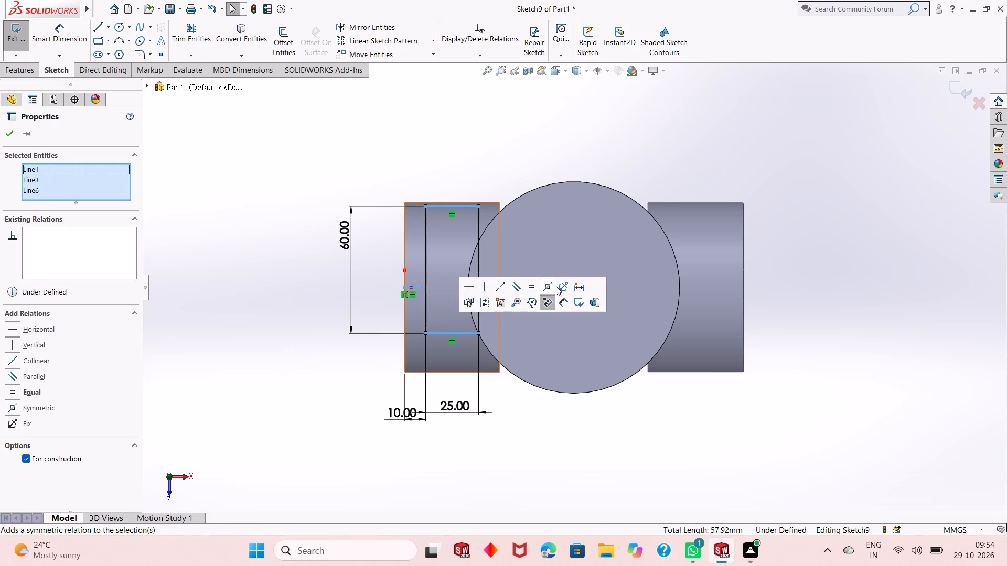
{"action": "left_click", "coordinate": [549, 287]}
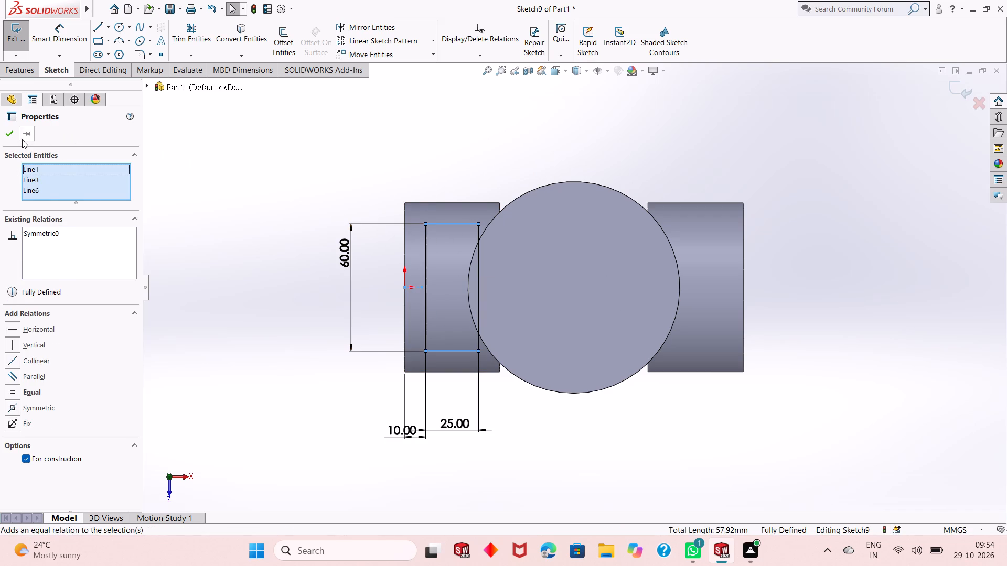
{"action": "left_click", "coordinate": [10, 138]}
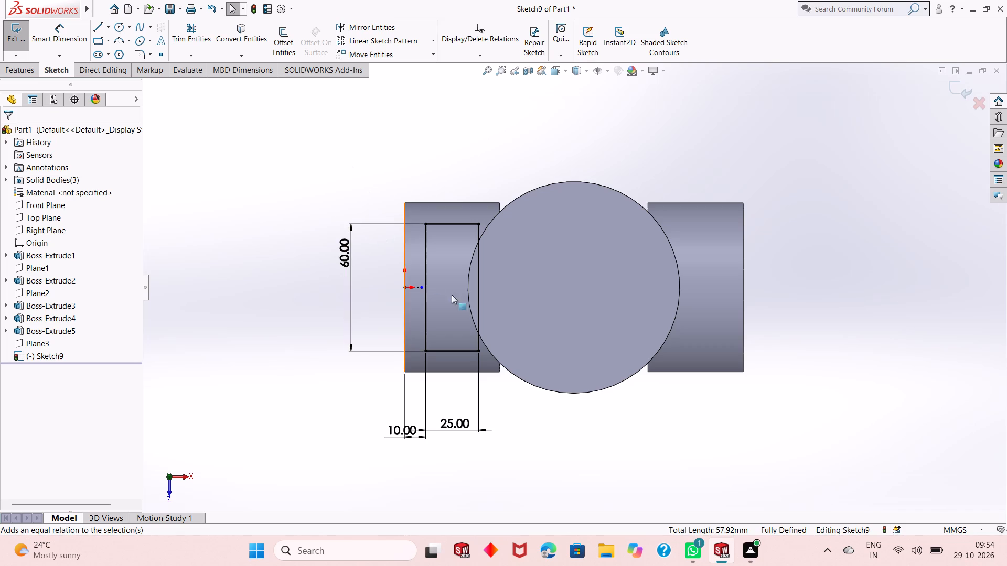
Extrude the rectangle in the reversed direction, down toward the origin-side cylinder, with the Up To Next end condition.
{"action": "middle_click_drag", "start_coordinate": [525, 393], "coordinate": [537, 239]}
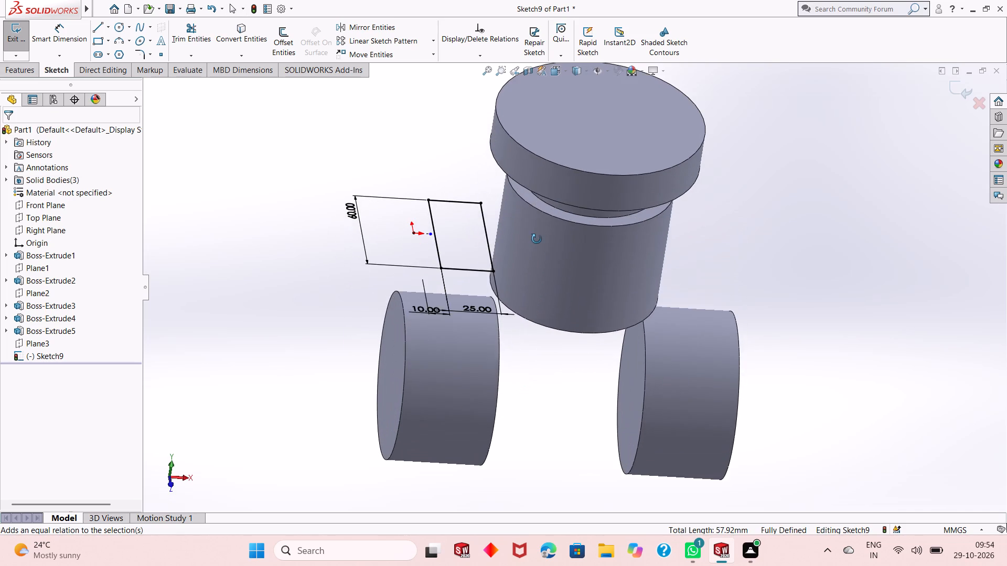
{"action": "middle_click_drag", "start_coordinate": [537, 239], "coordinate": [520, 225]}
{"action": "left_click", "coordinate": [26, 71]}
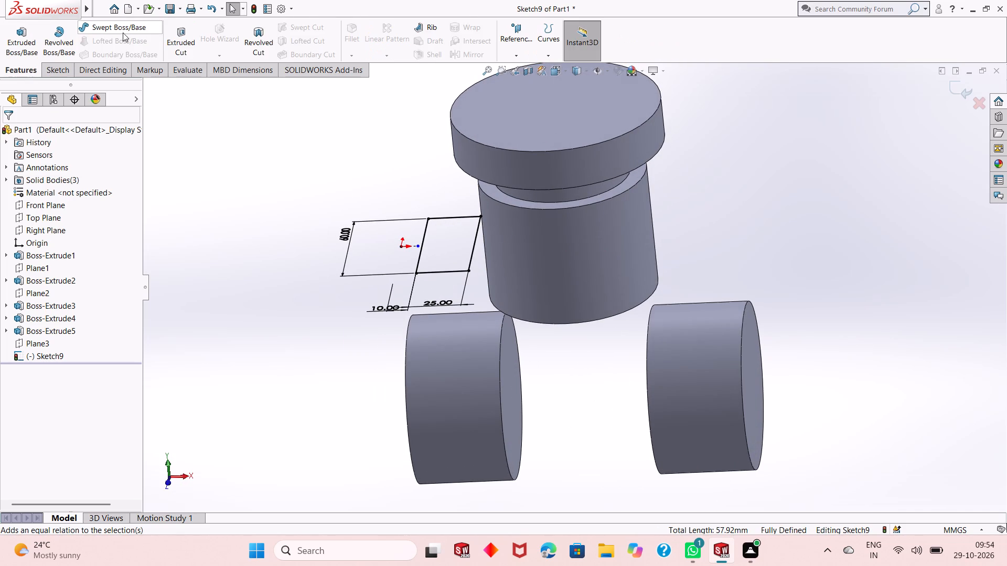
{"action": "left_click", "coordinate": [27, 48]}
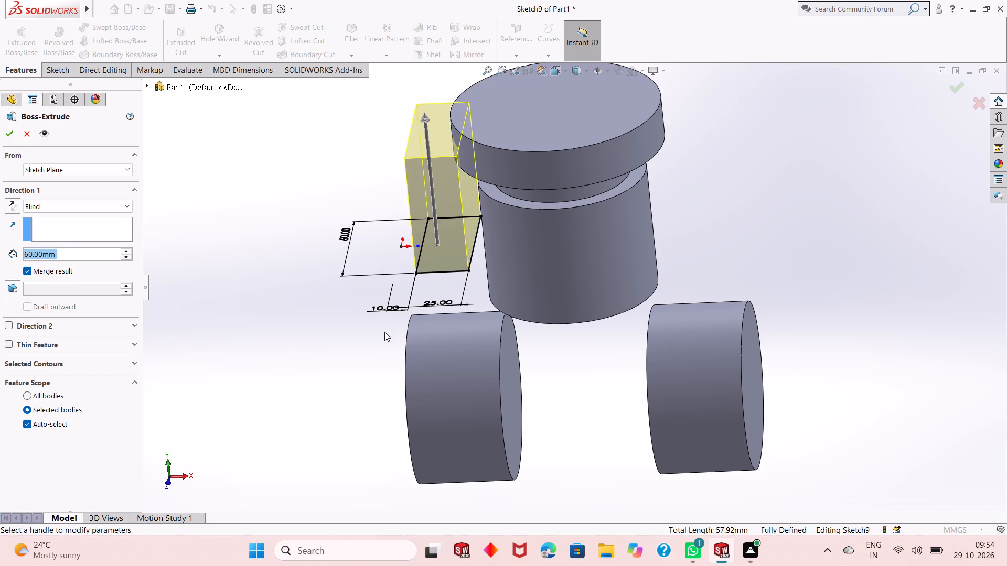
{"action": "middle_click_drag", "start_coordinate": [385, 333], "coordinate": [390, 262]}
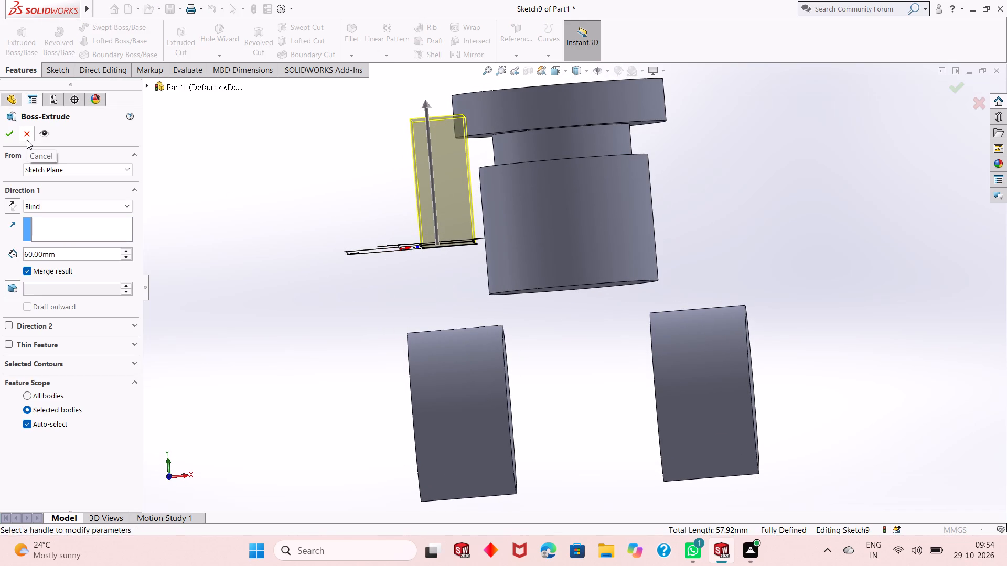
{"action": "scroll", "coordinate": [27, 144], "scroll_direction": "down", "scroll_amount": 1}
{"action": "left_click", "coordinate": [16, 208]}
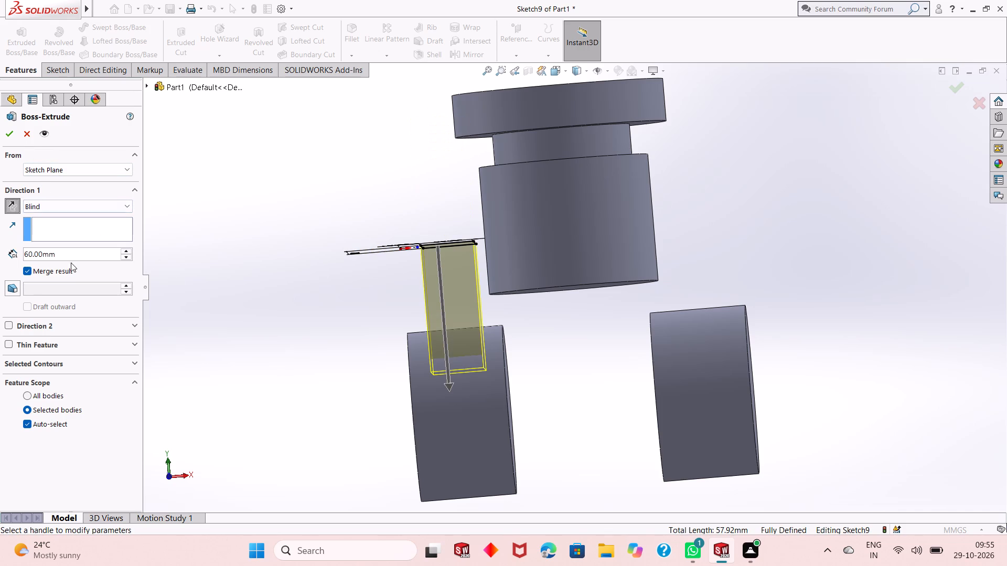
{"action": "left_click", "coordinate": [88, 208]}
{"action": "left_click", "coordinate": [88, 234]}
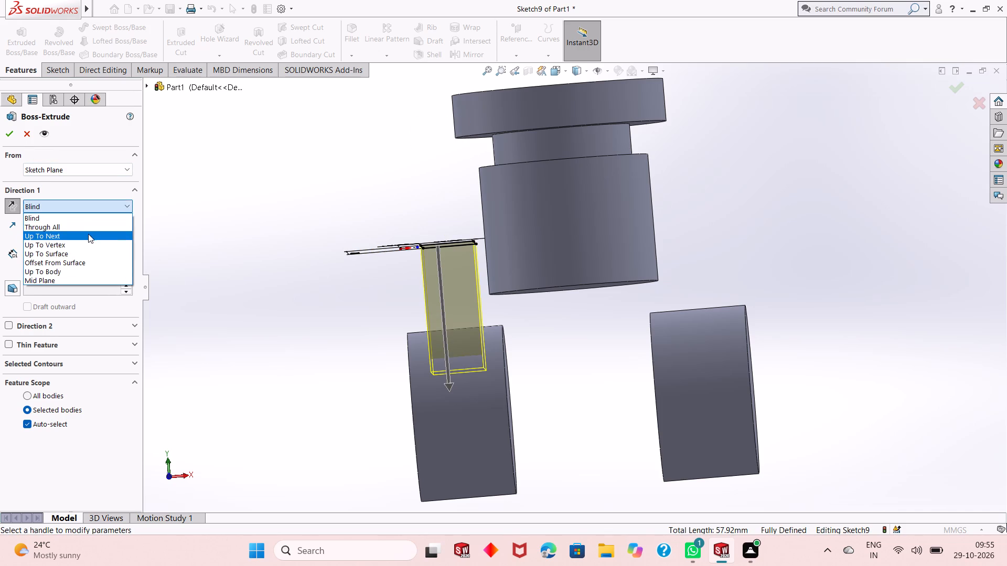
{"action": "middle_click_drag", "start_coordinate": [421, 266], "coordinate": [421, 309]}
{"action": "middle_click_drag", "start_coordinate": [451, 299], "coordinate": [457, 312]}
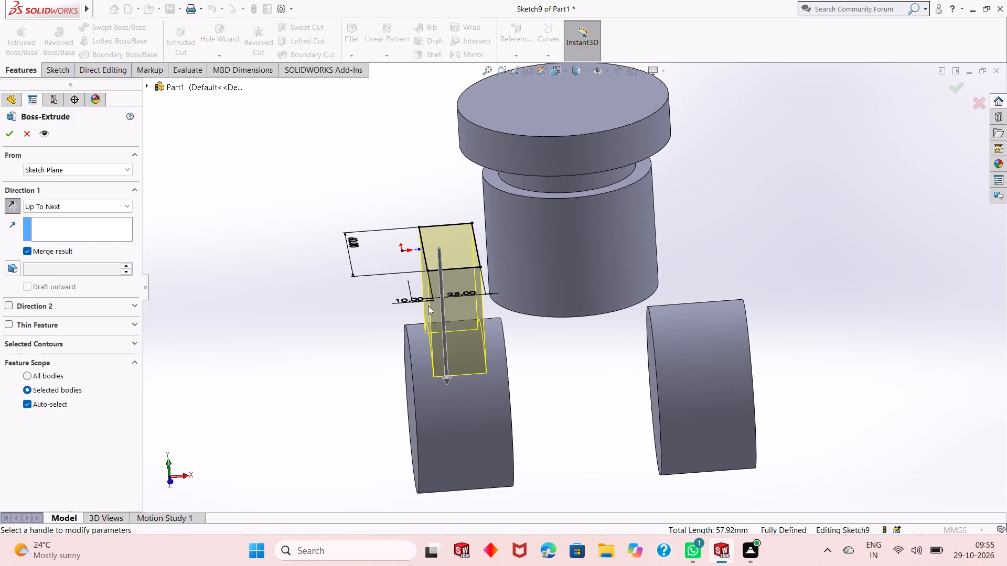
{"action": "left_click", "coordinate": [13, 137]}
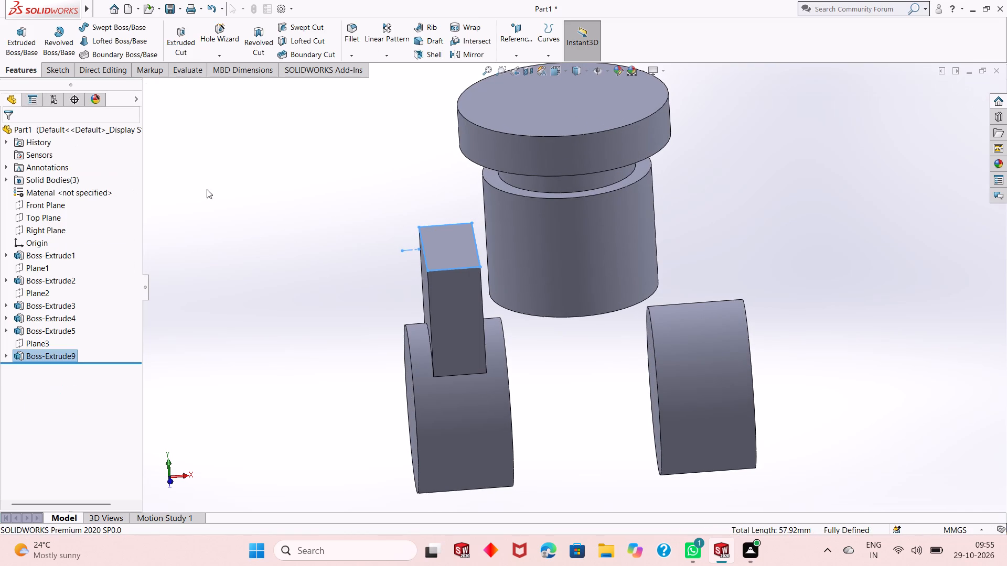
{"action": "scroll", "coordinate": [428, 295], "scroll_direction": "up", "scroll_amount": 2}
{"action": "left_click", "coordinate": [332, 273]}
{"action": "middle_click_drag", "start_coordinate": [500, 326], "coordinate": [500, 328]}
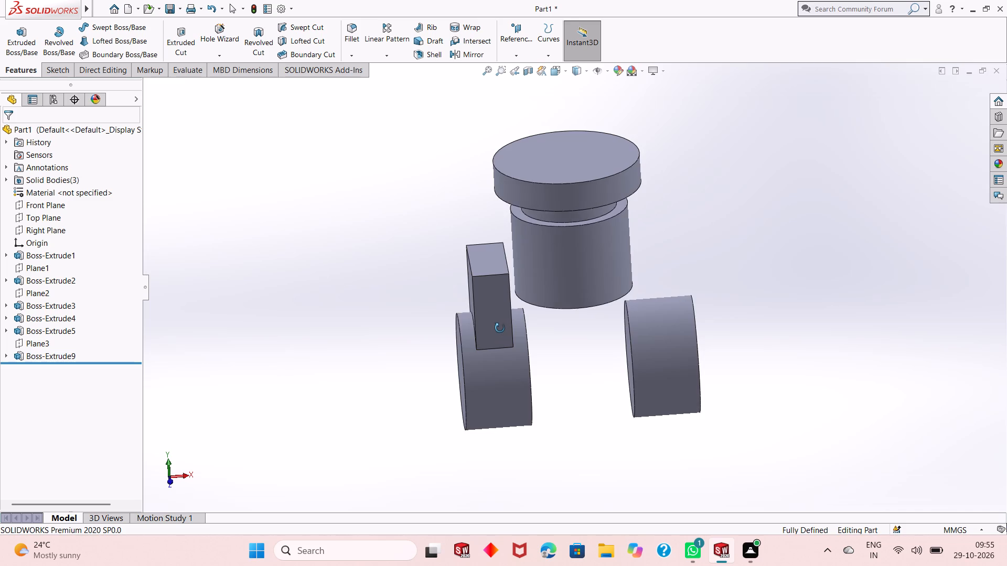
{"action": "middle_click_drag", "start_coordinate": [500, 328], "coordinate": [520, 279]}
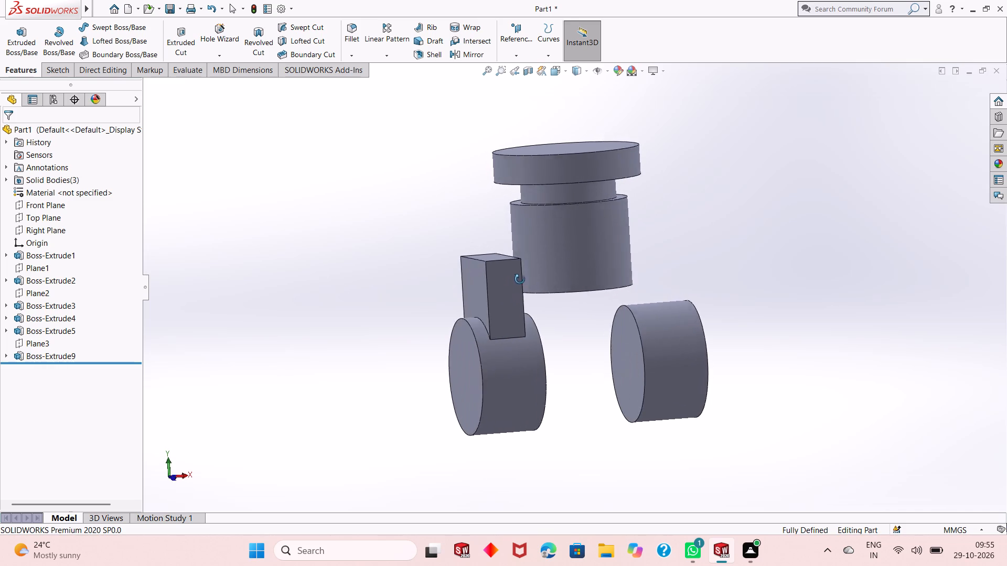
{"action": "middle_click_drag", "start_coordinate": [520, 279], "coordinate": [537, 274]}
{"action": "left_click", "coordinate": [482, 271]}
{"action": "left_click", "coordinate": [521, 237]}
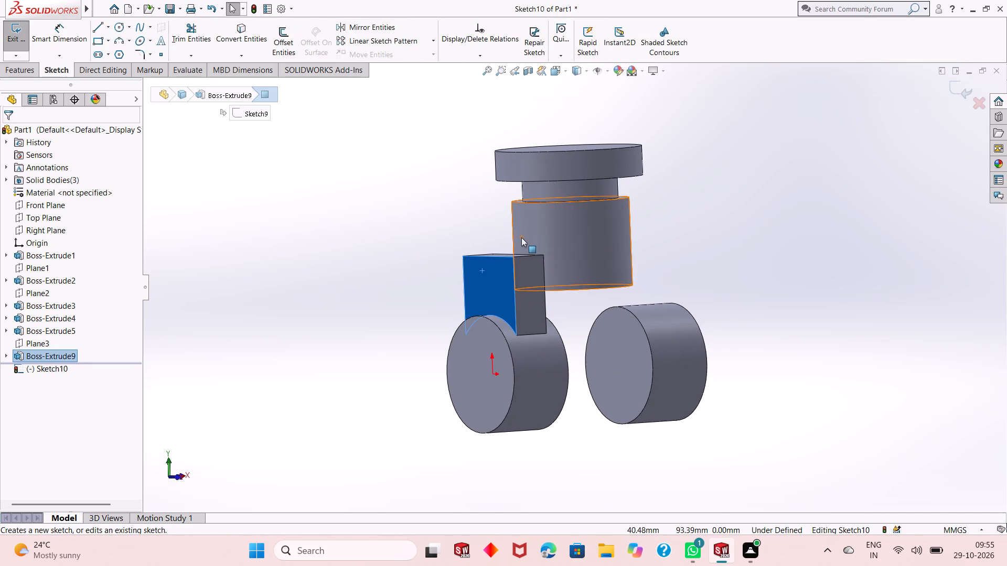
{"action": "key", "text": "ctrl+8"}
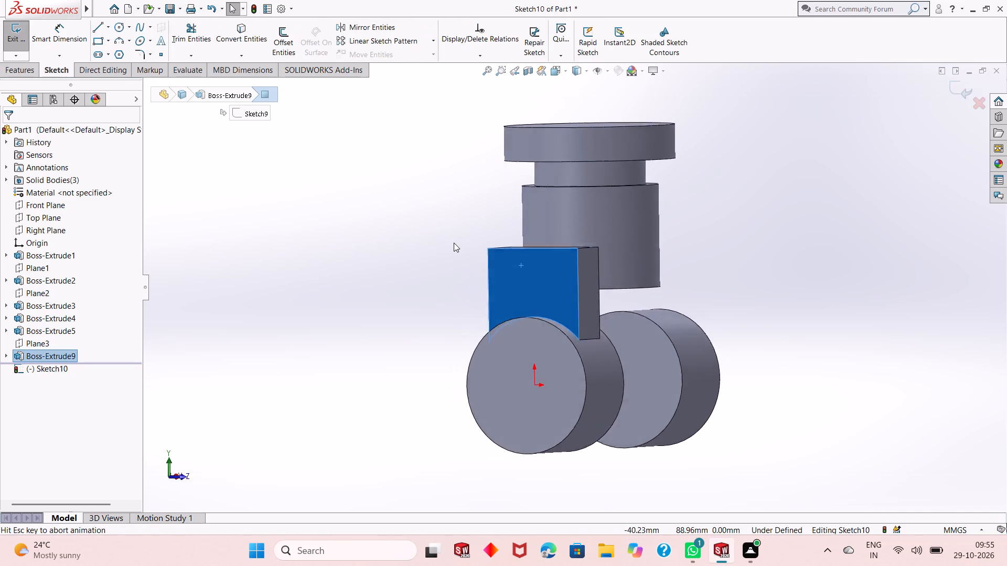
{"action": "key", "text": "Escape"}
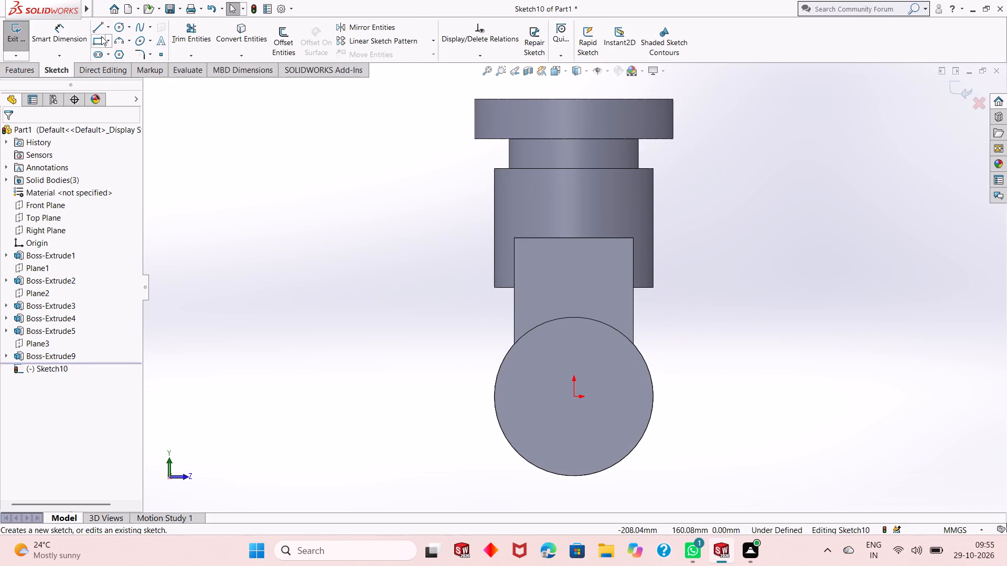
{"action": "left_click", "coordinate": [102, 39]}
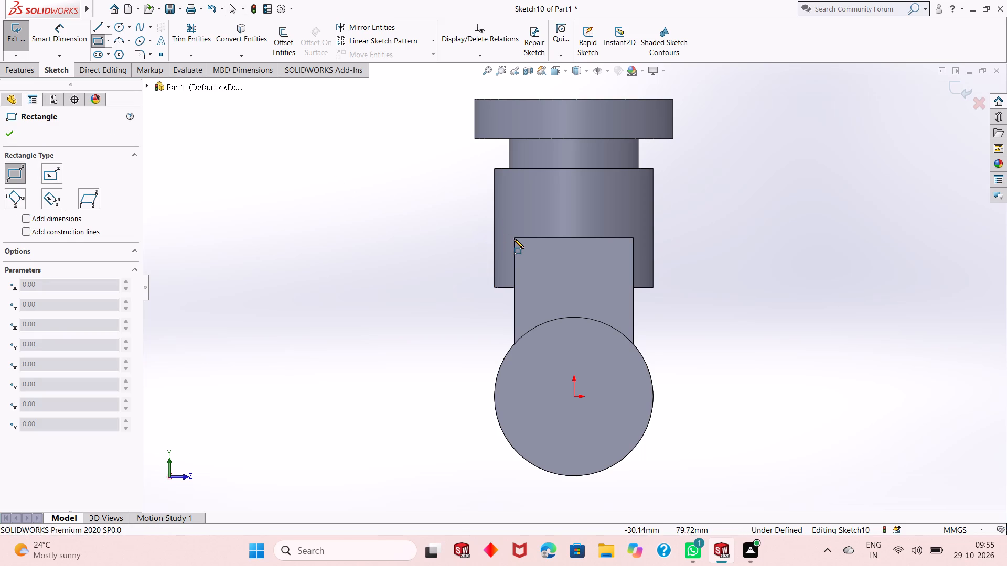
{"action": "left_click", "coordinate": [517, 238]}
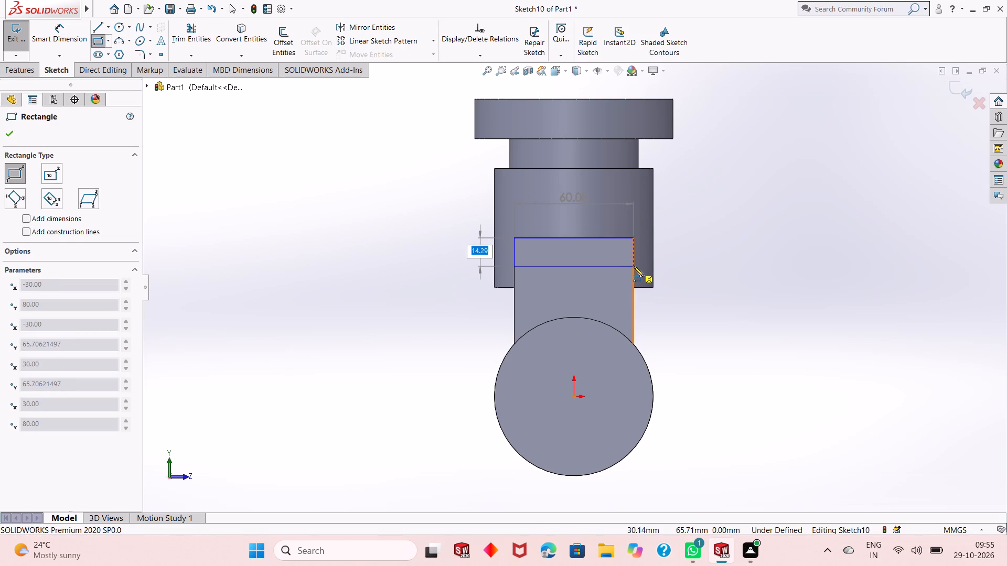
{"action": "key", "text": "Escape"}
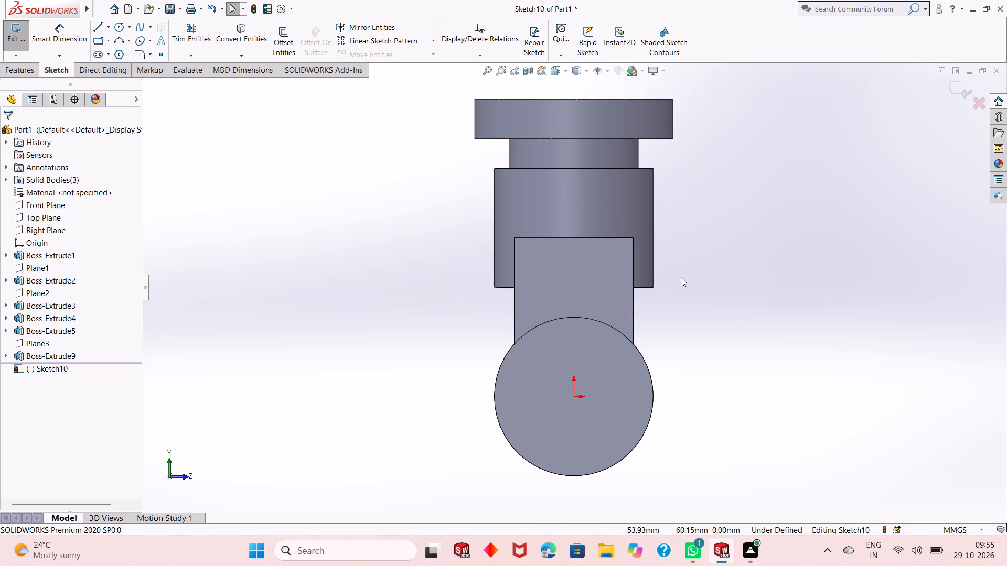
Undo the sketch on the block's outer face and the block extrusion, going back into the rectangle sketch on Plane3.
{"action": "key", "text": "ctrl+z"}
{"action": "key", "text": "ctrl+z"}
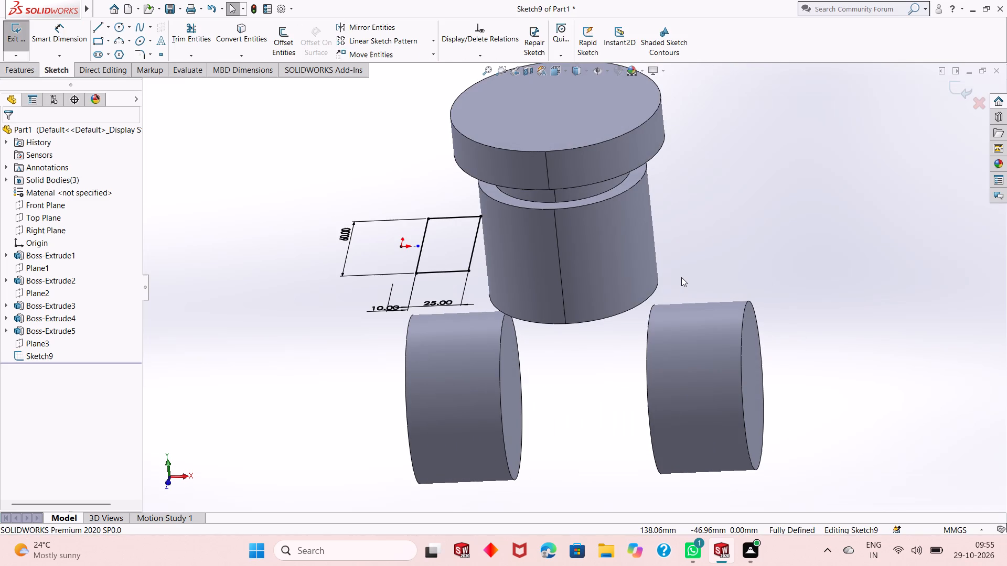
Draw a second corner rectangle about 22 by 52 mm above the far cylinder, in the same Plane3 sketch.
{"action": "key", "text": "ctrl+8"}
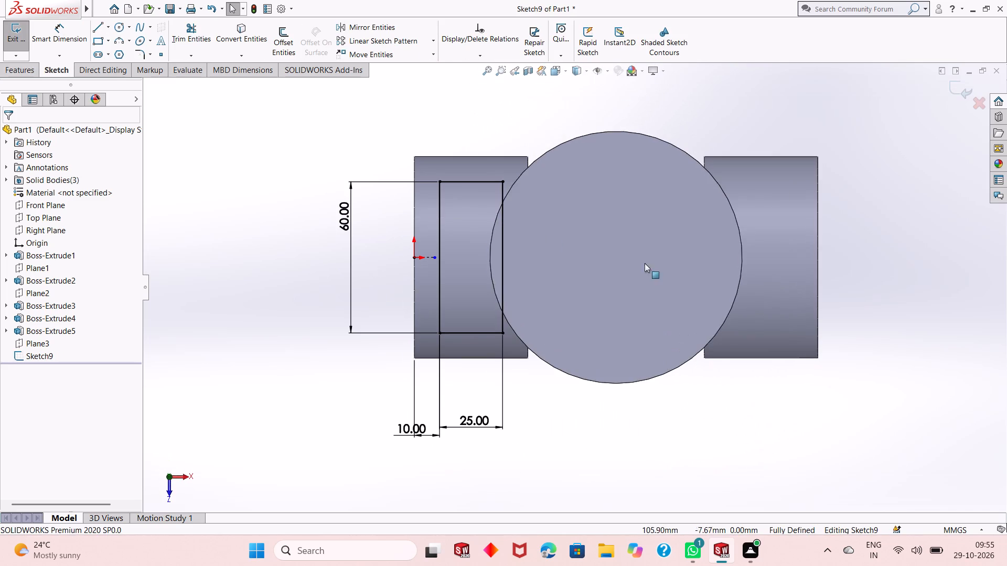
{"action": "left_click", "coordinate": [99, 42]}
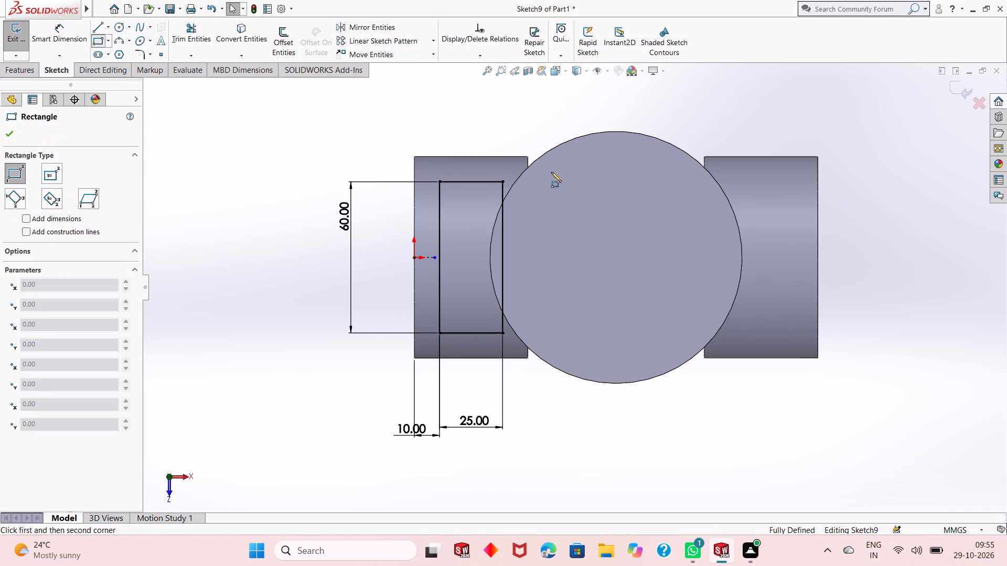
{"action": "left_click", "coordinate": [746, 184]}
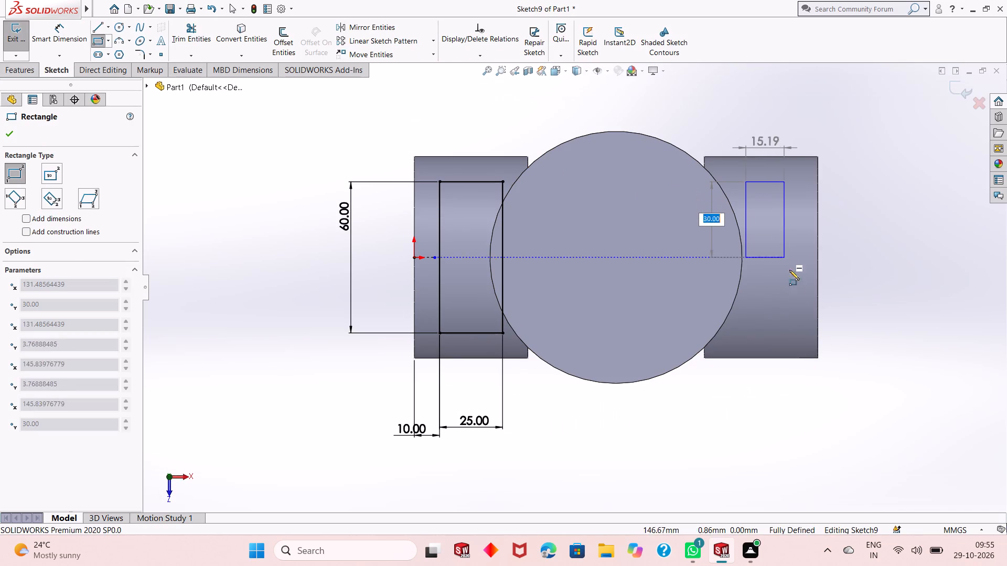
{"action": "left_click", "coordinate": [802, 312]}
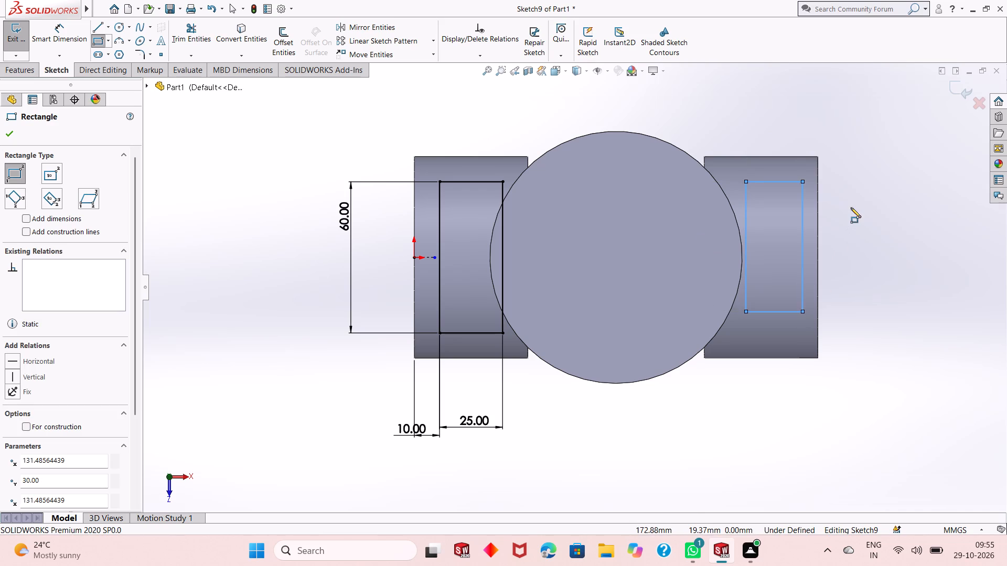
{"action": "right_click", "coordinate": [851, 208]}
{"action": "left_click", "coordinate": [857, 214]}
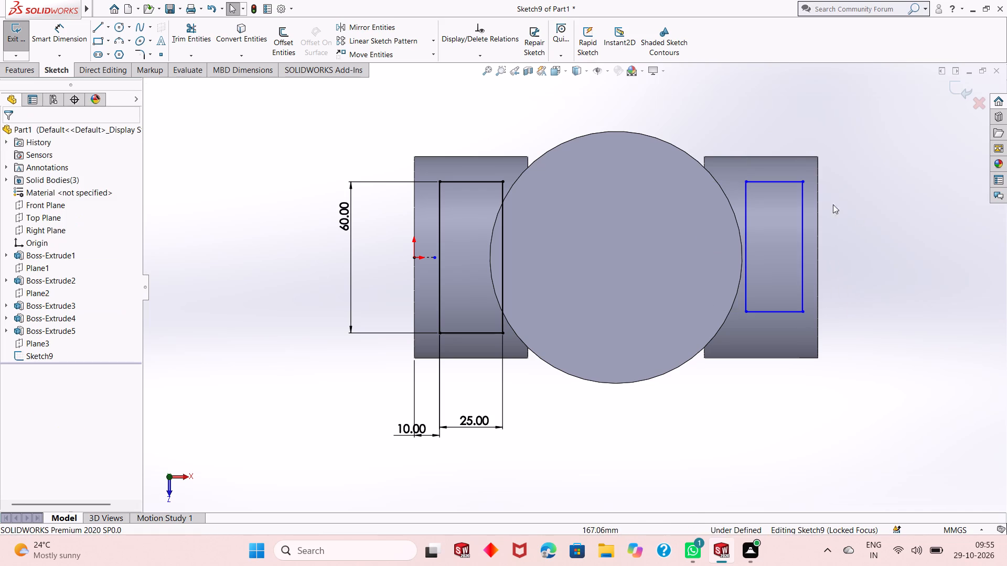
Make the second rectangle's long and short sides equal to the matching sides of the first rectangle.
{"action": "left_click", "coordinate": [504, 252]}
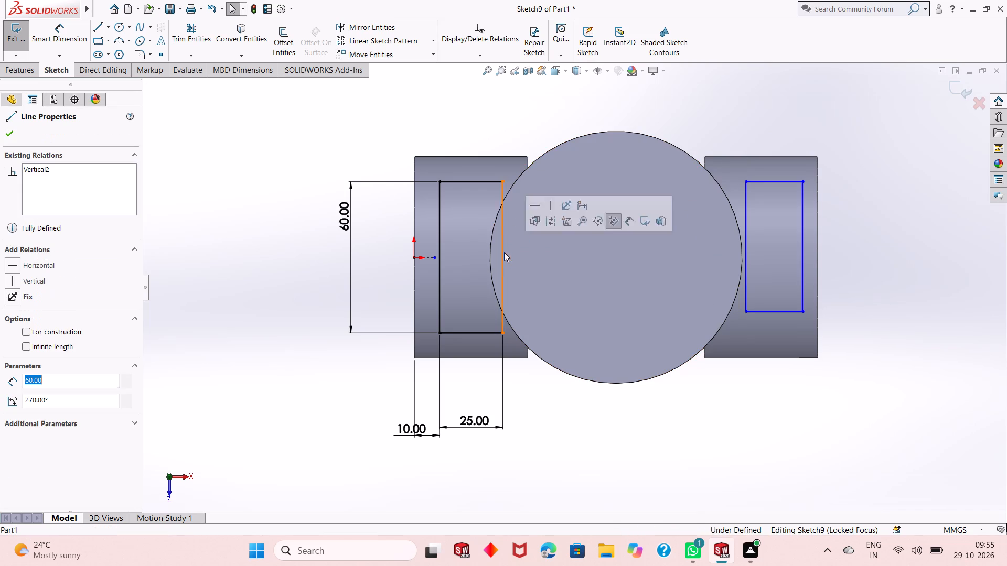
{"action": "left_click", "coordinate": [806, 232], "text": "ctrl"}
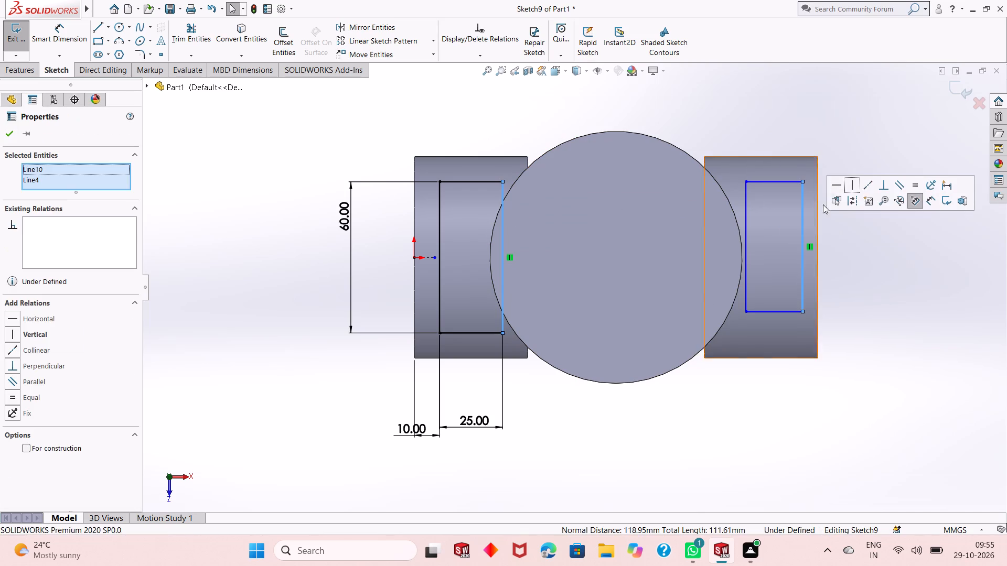
{"action": "left_click", "coordinate": [913, 186]}
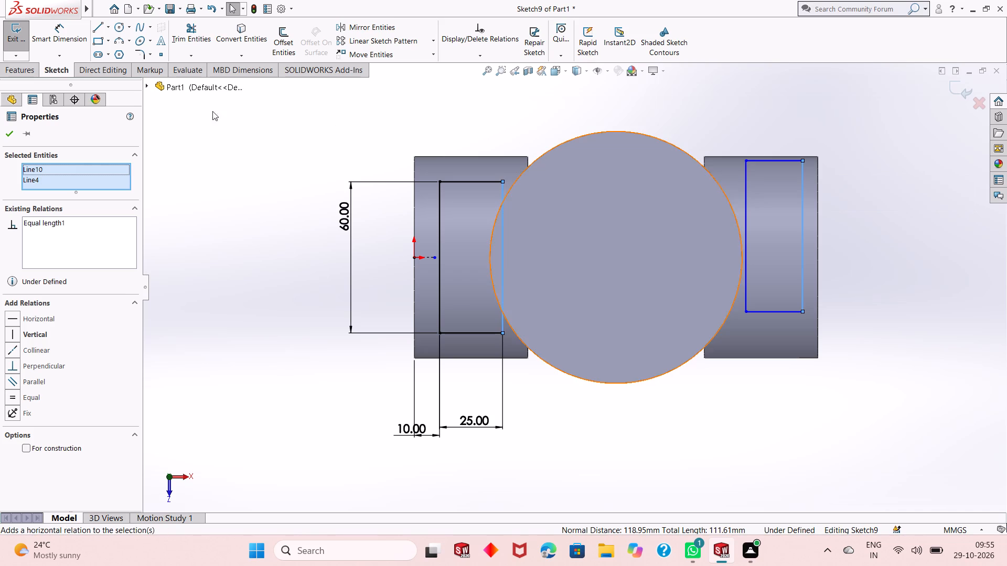
{"action": "left_click", "coordinate": [15, 138]}
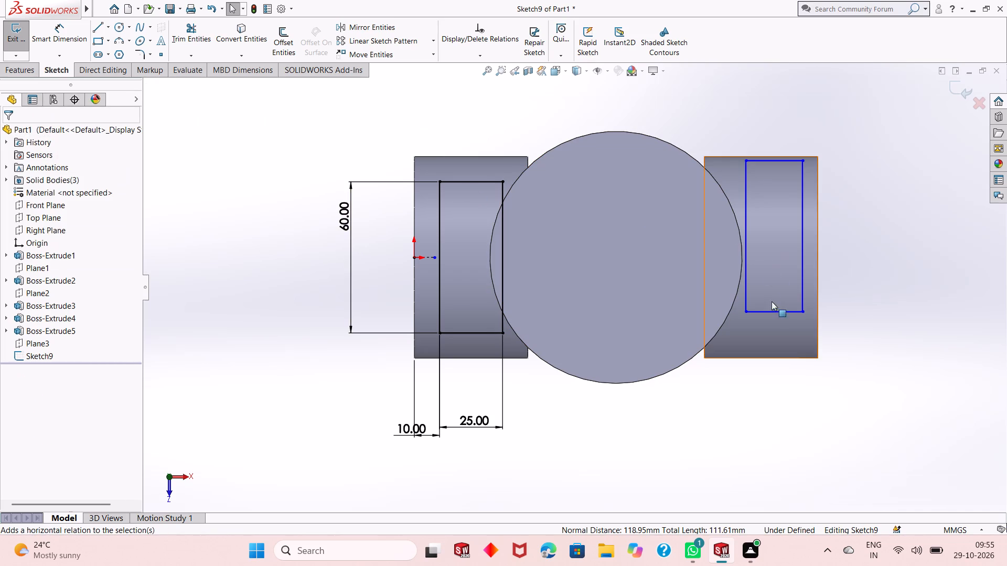
{"action": "left_click", "coordinate": [774, 314]}
{"action": "left_click", "coordinate": [457, 335], "text": "ctrl"}
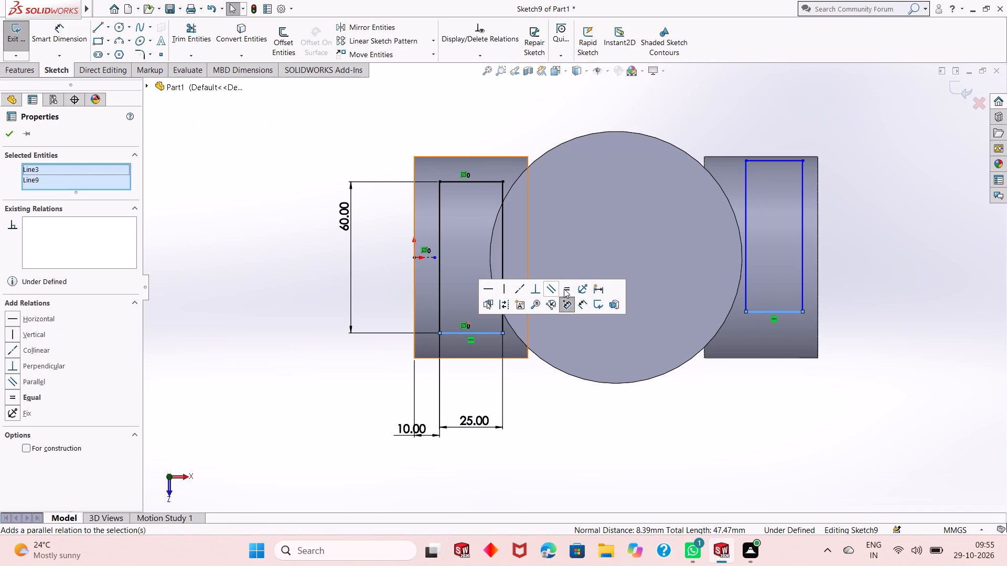
{"action": "left_click", "coordinate": [564, 289]}
{"action": "left_click", "coordinate": [8, 137]}
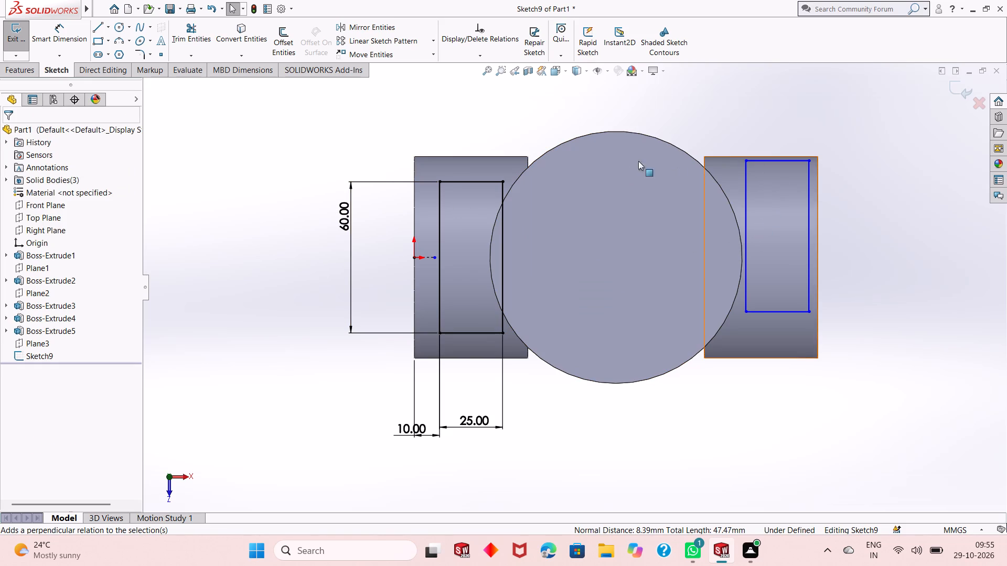
Make the second rectangle's two short sides symmetric about the horizontal construction line at the origin.
{"action": "left_click", "coordinate": [430, 256]}
{"action": "left_click", "coordinate": [792, 163], "text": "ctrl"}
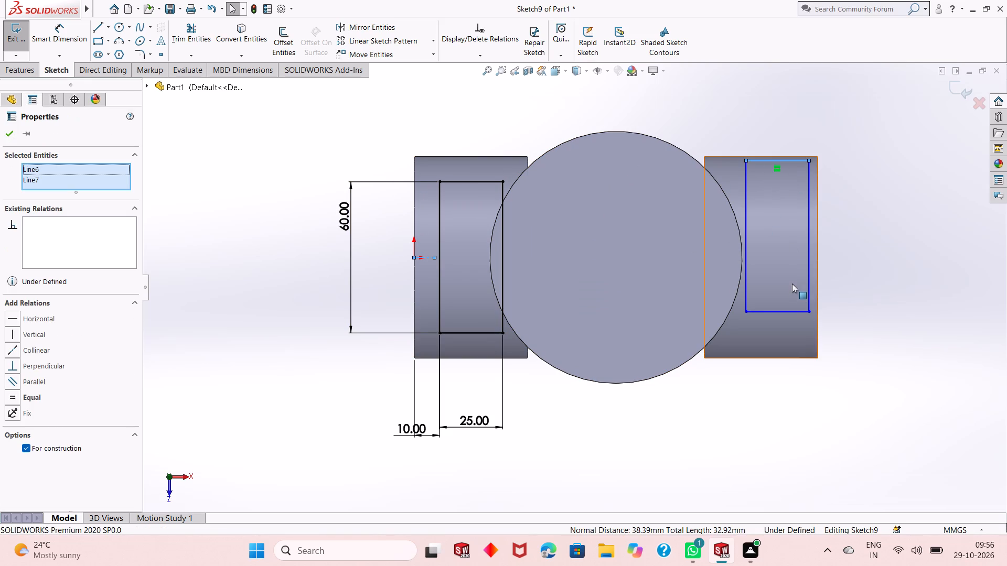
{"action": "left_click", "coordinate": [792, 312], "text": "ctrl"}
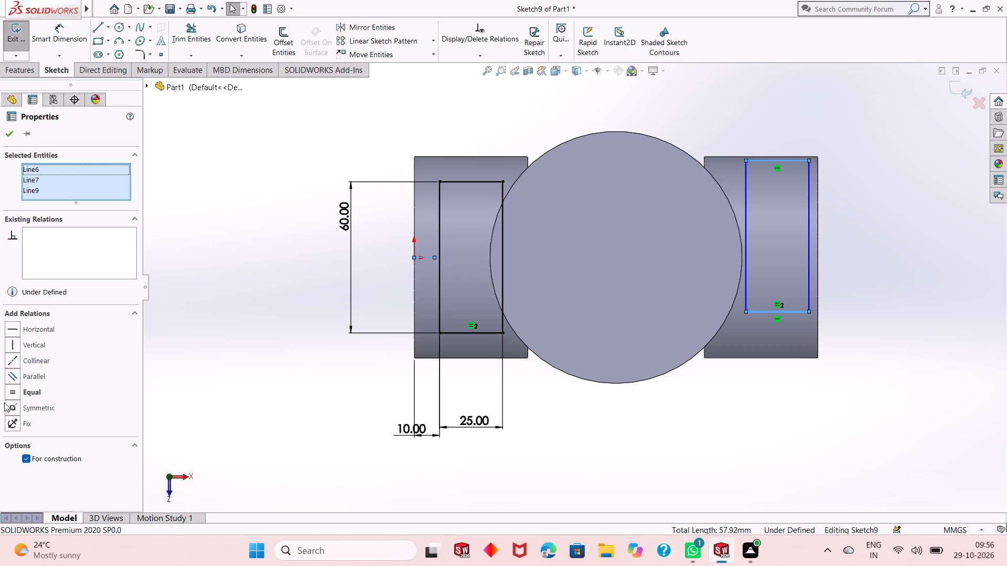
{"action": "left_click", "coordinate": [15, 402]}
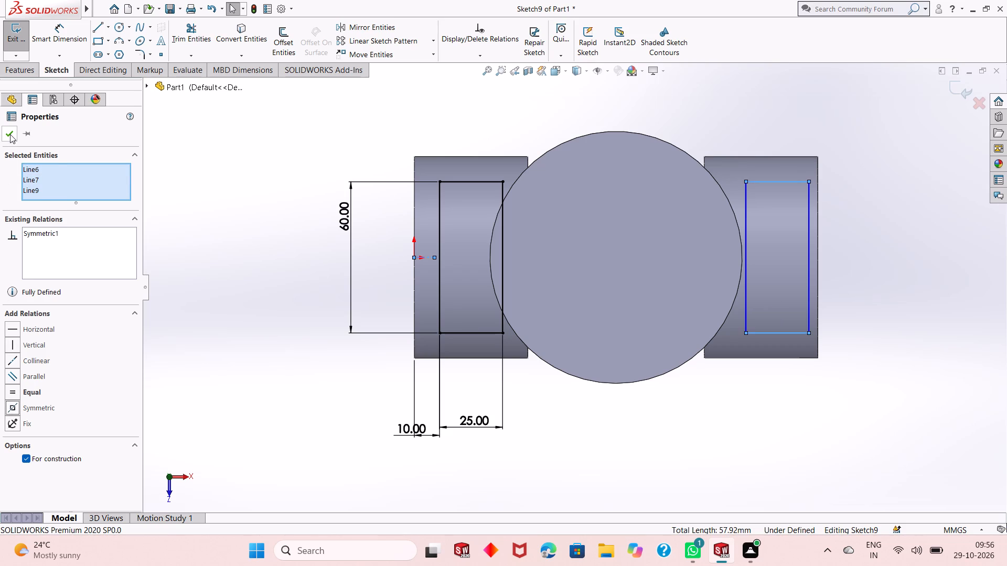
{"action": "left_click", "coordinate": [10, 134]}
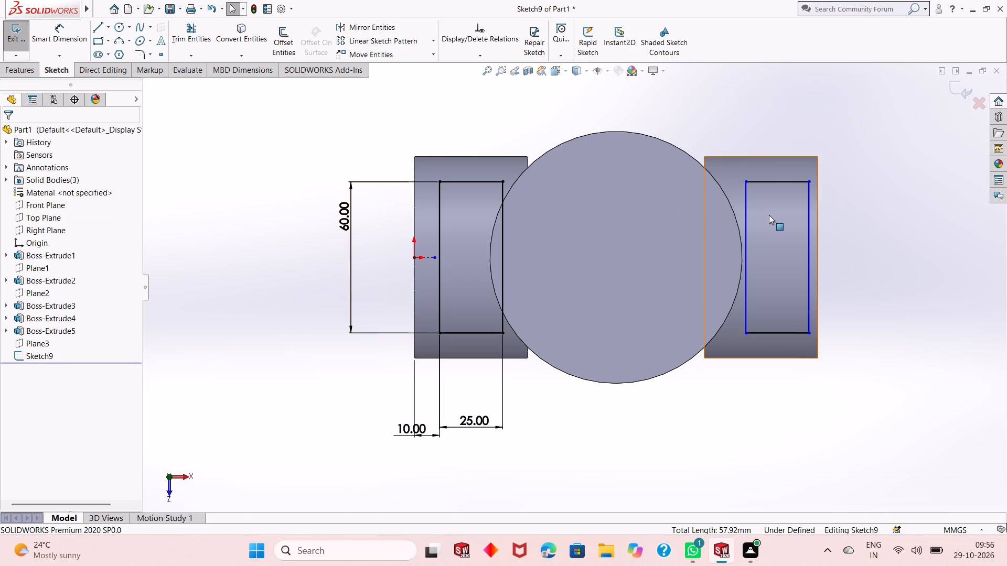
Dimension the second rectangle's outer long side 10 mm from the far cylinder's outer end edge.
{"action": "left_click", "coordinate": [51, 33]}
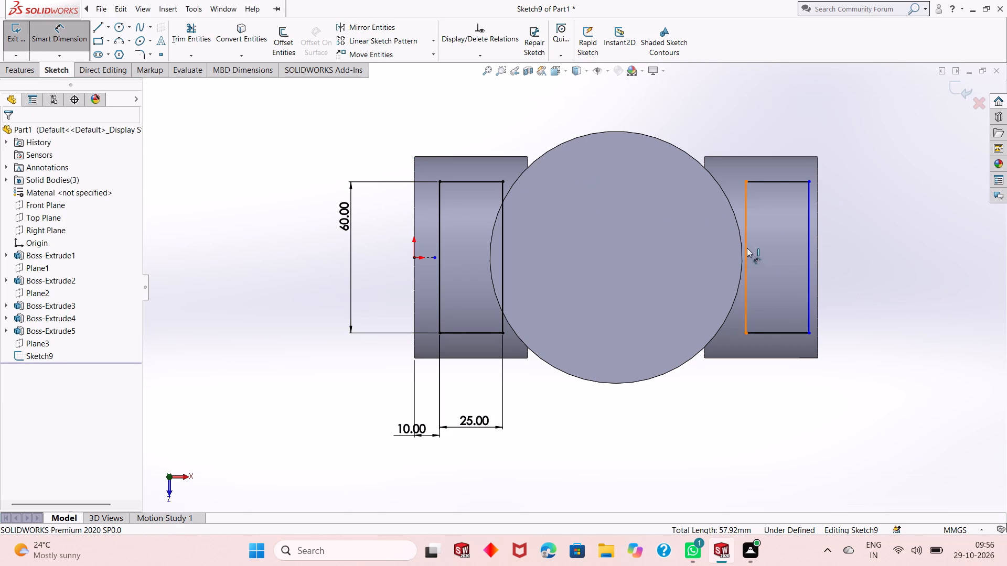
{"action": "left_click", "coordinate": [809, 226]}
{"action": "left_click", "coordinate": [816, 223]}
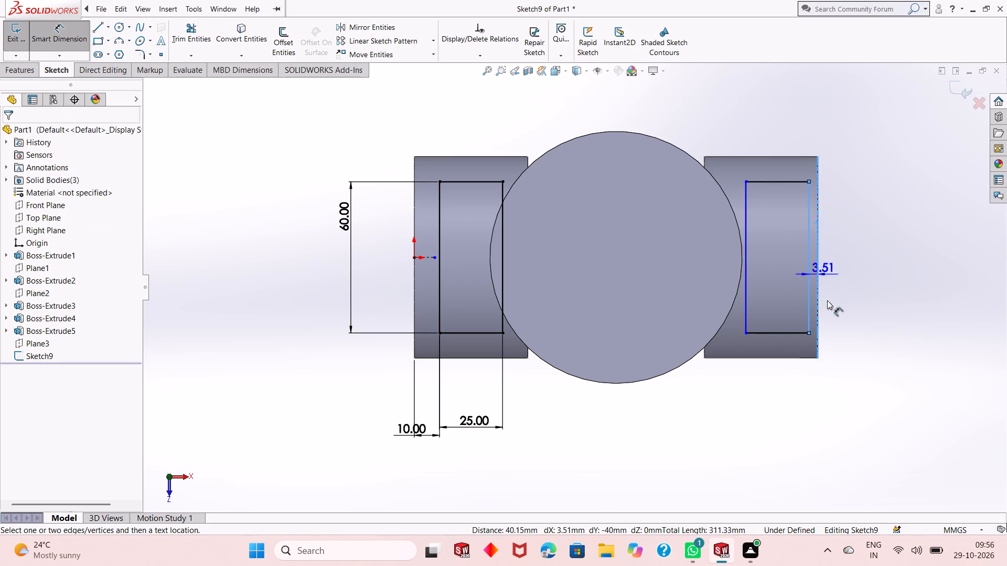
{"action": "left_click", "coordinate": [837, 383]}
{"action": "type", "text": "10"}
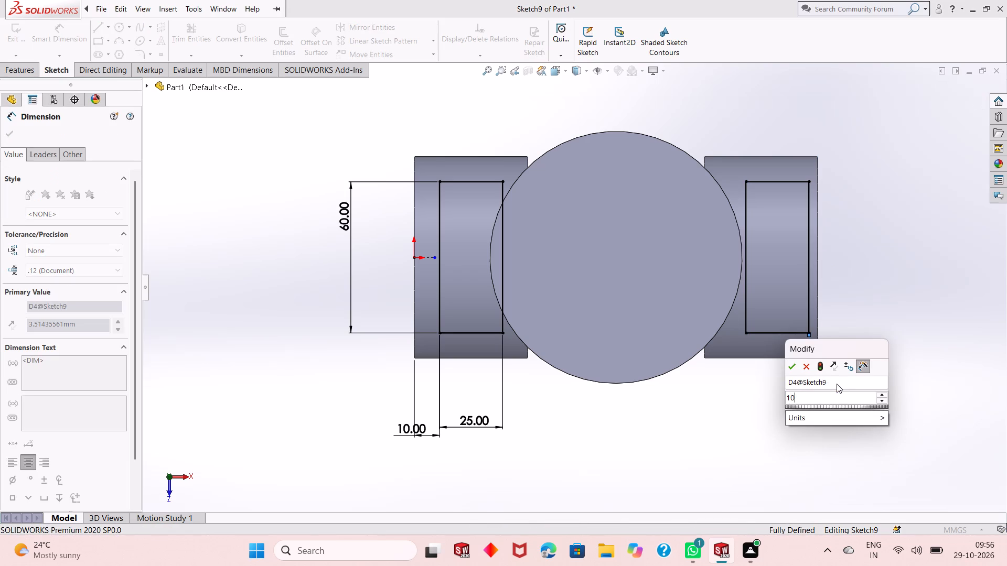
{"action": "key", "text": "Return"}
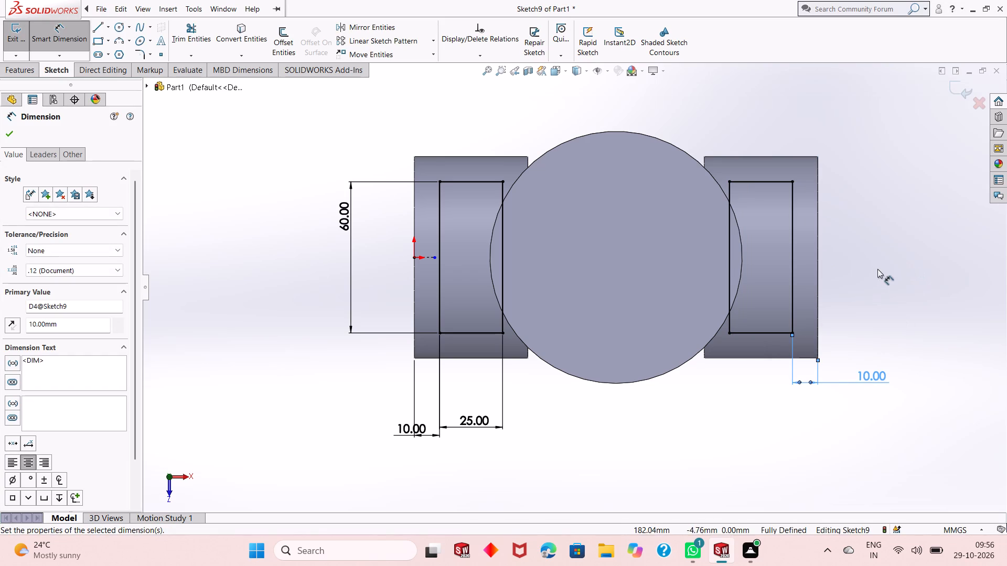
{"action": "right_click", "coordinate": [888, 259]}
{"action": "left_click", "coordinate": [905, 290]}
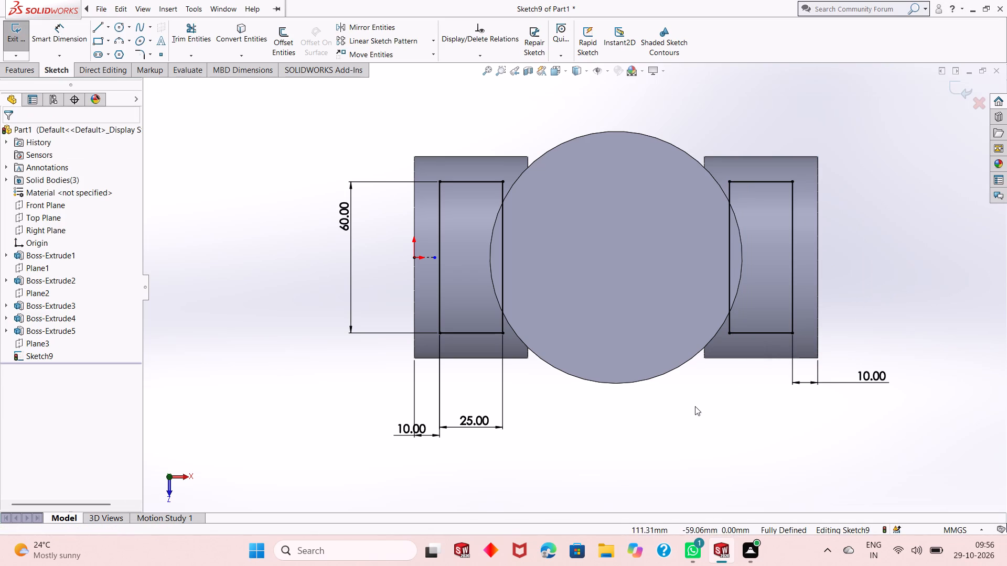
Extrude both Plane3 rectangles in the reversed direction, down toward the cylinders, with the Up To Next end condition.
{"action": "middle_click_drag", "start_coordinate": [692, 409], "coordinate": [692, 286]}
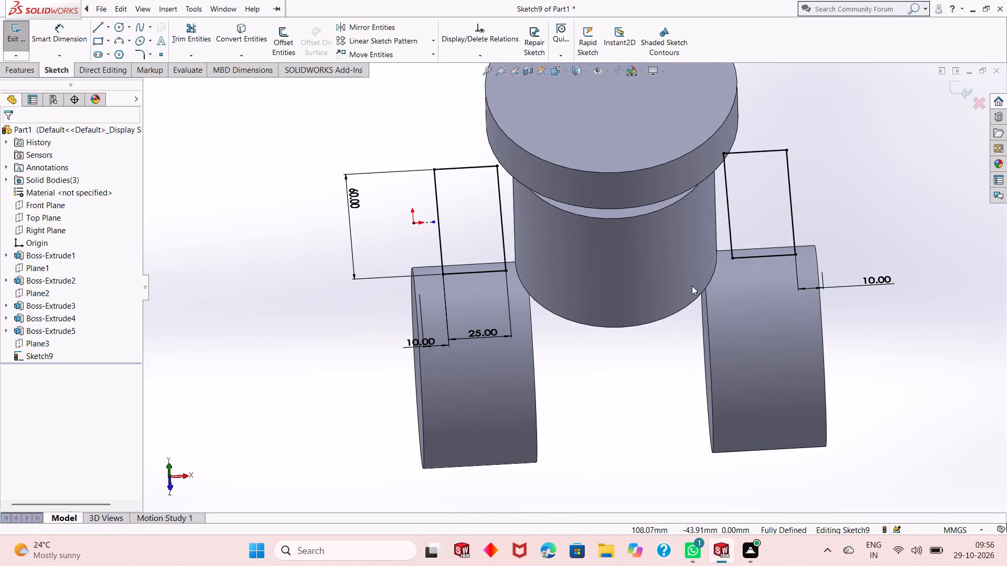
{"action": "left_click", "coordinate": [19, 73]}
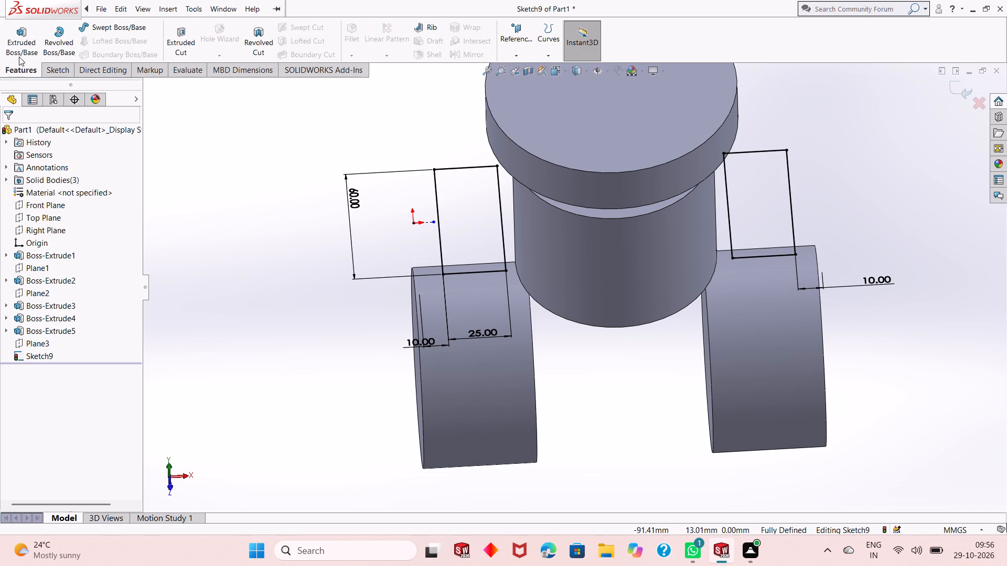
{"action": "left_click", "coordinate": [19, 57]}
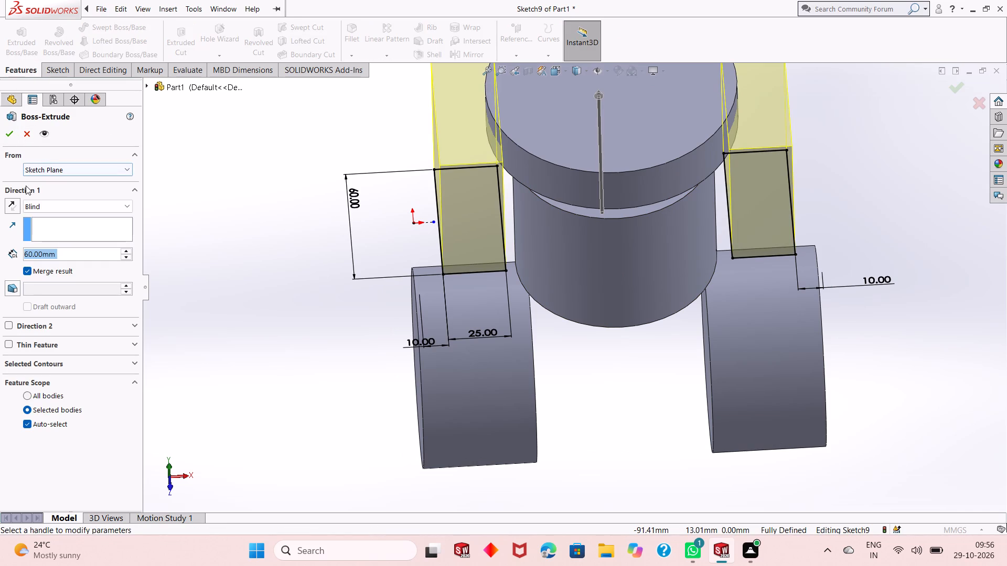
{"action": "left_click", "coordinate": [16, 209]}
{"action": "left_click", "coordinate": [80, 207]}
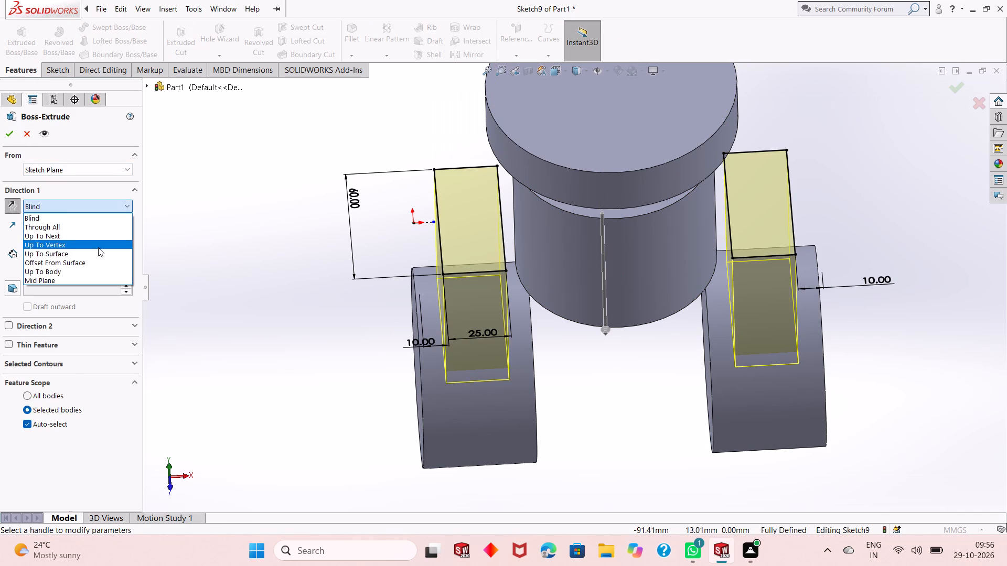
{"action": "left_click", "coordinate": [107, 237]}
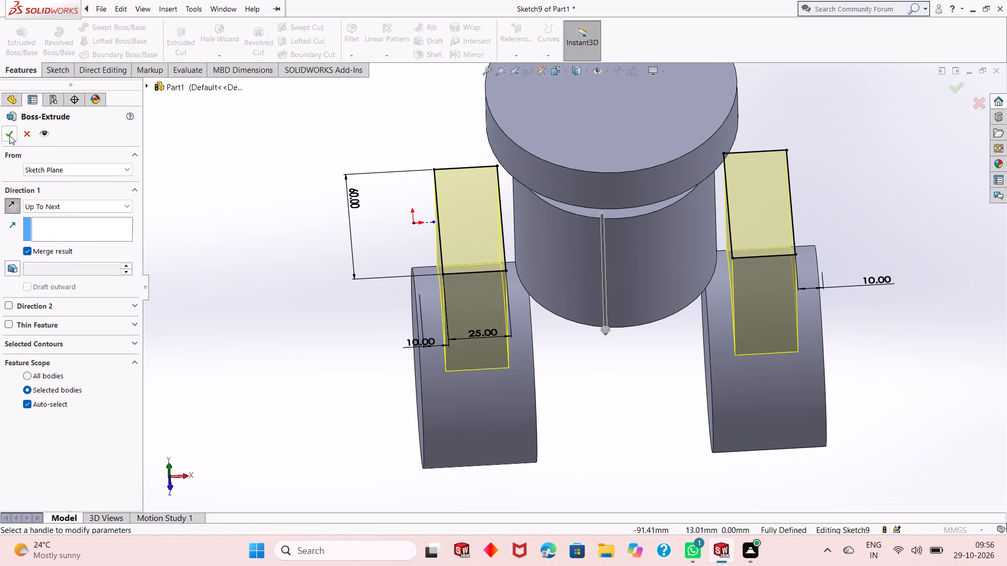
{"action": "left_click", "coordinate": [9, 135]}
{"action": "left_click", "coordinate": [626, 412]}
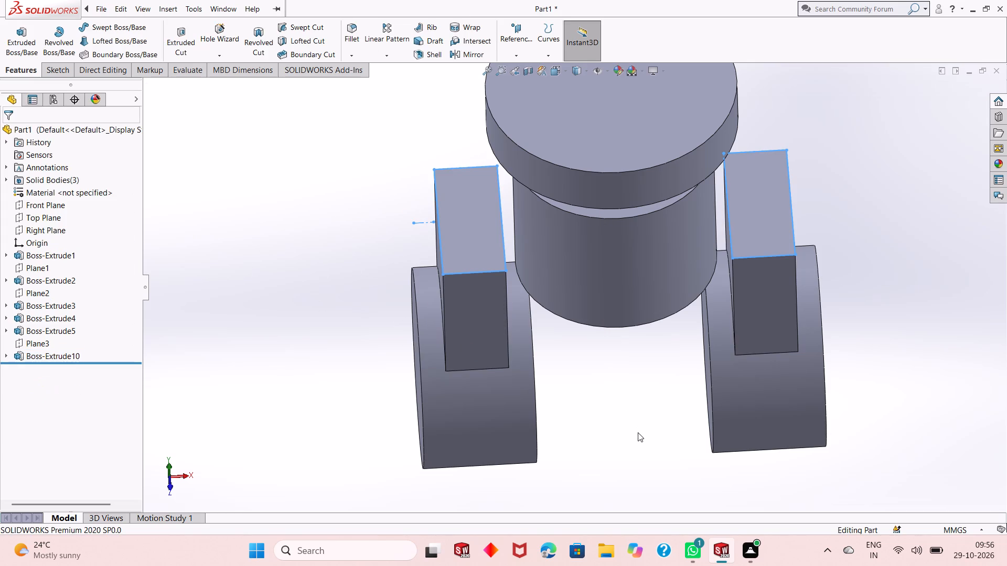
On the origin-side block's outer face, sketch a corner rectangle about 60 by 15 mm, spanning the block's width from its top edge.
{"action": "middle_click_drag", "start_coordinate": [630, 429], "coordinate": [626, 263]}
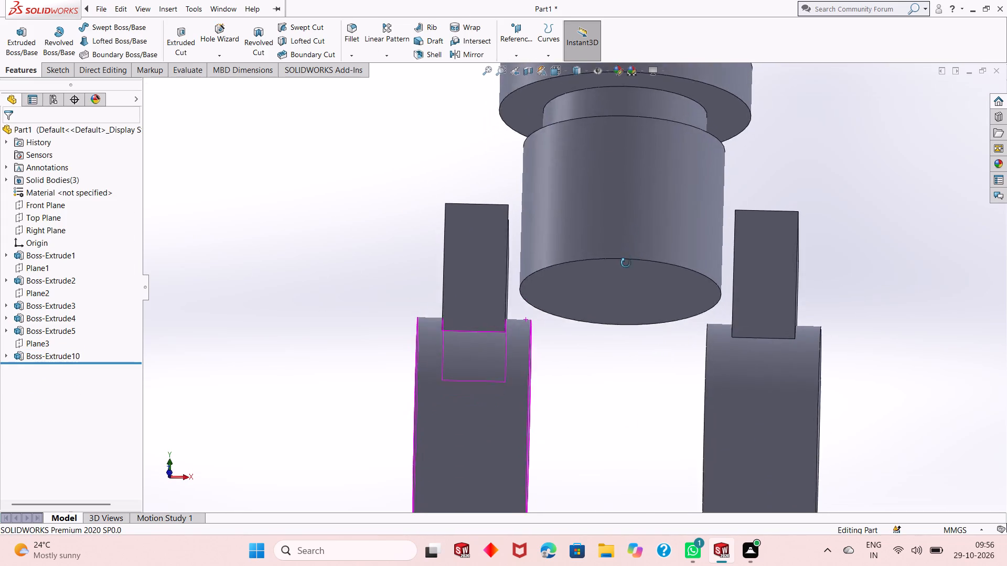
{"action": "middle_click_drag", "start_coordinate": [626, 263], "coordinate": [628, 339]}
{"action": "scroll", "coordinate": [627, 342], "scroll_direction": "up", "scroll_amount": 2}
{"action": "middle_click_drag", "start_coordinate": [614, 331], "coordinate": [671, 299]}
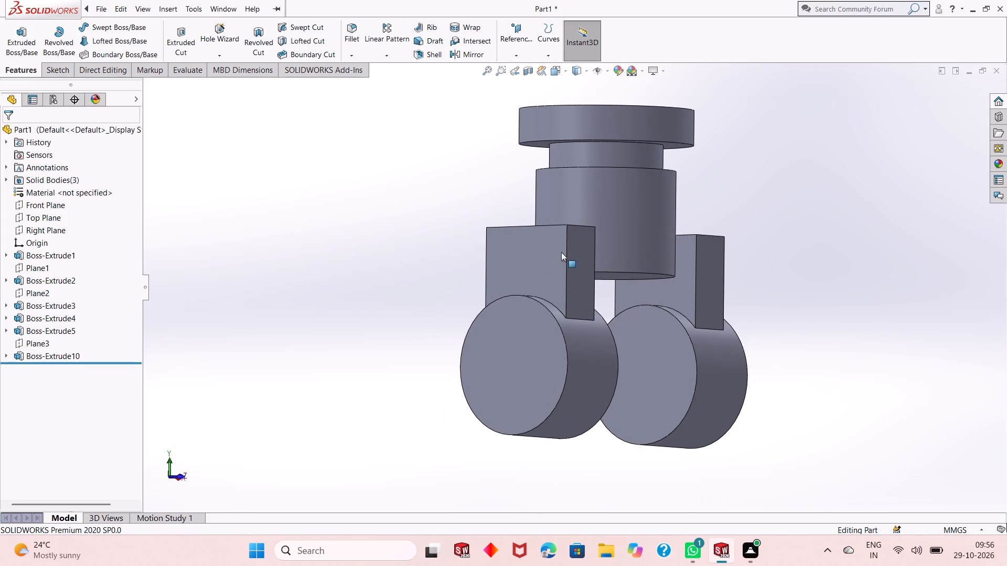
{"action": "left_click", "coordinate": [552, 246]}
{"action": "left_click", "coordinate": [597, 221]}
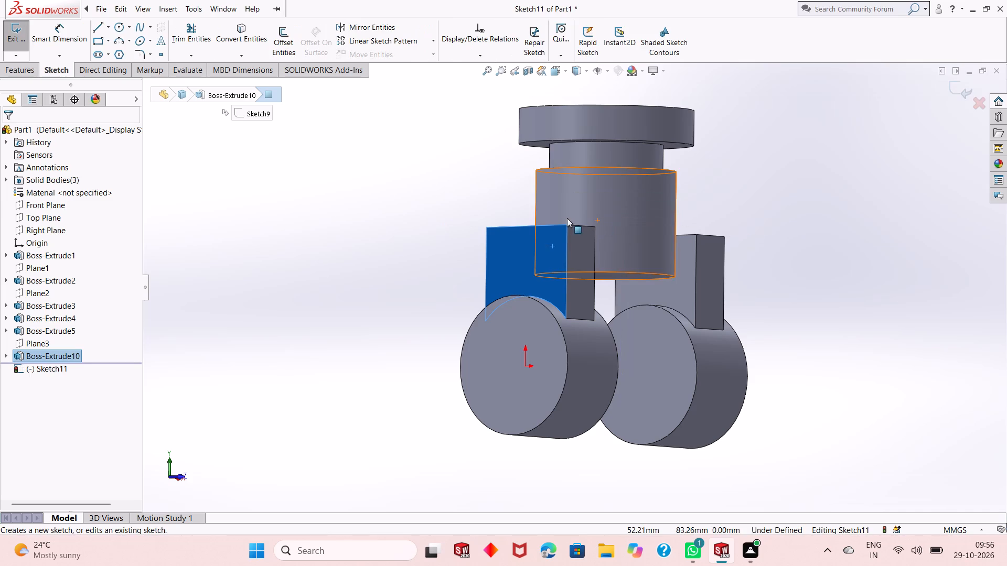
{"action": "key", "text": "ctrl+8"}
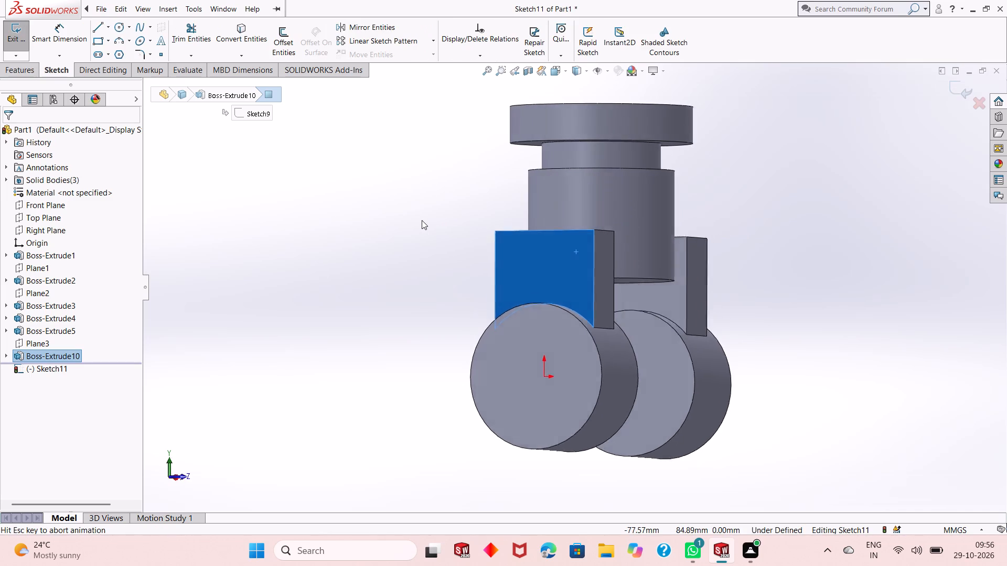
{"action": "left_click", "coordinate": [424, 244]}
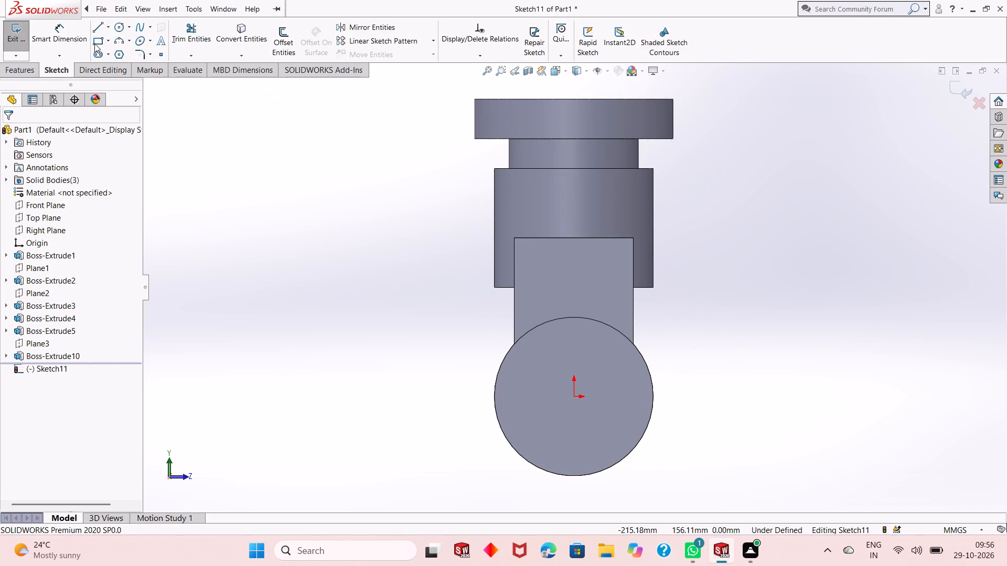
{"action": "left_click", "coordinate": [95, 43]}
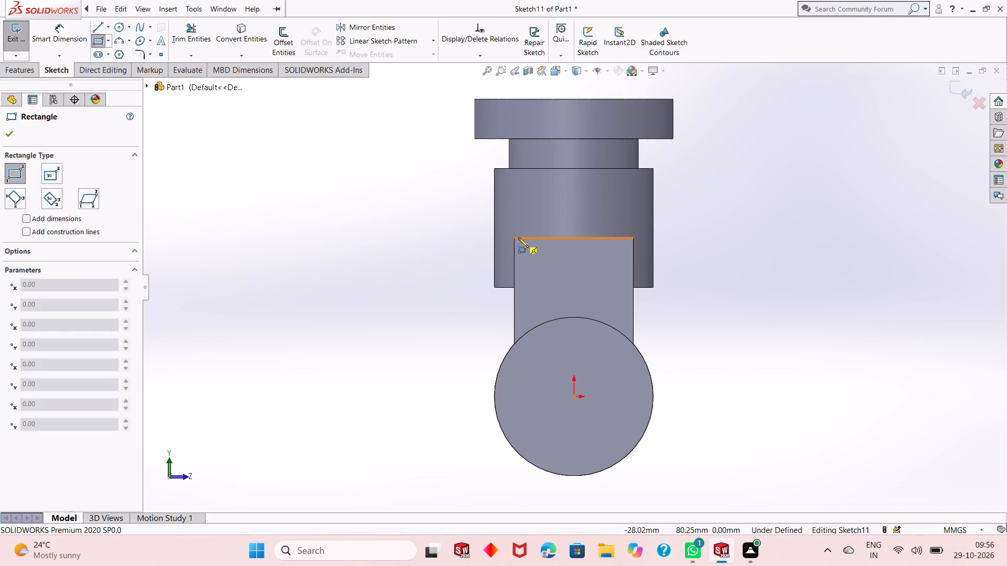
{"action": "left_click", "coordinate": [516, 239]}
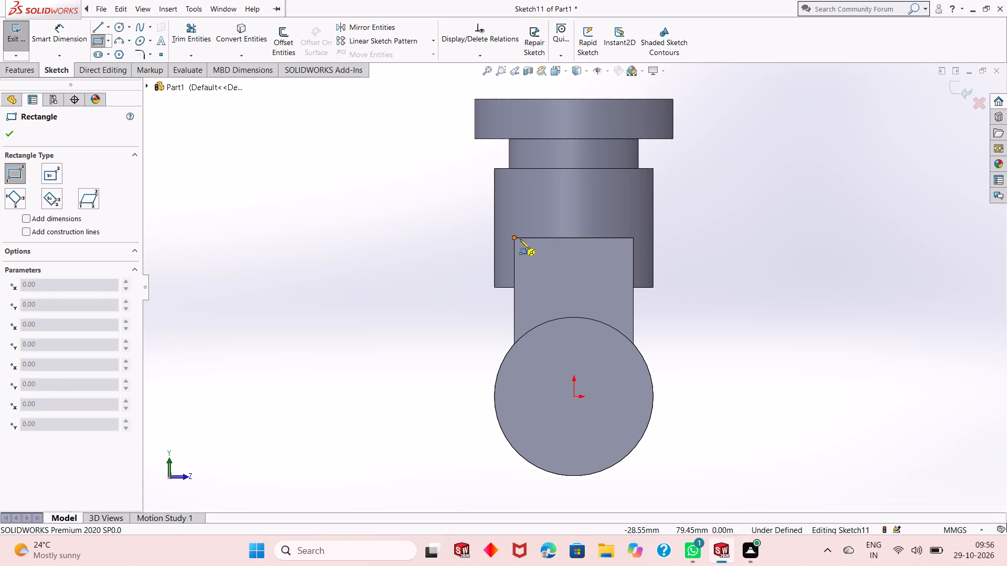
{"action": "left_click", "coordinate": [632, 267]}
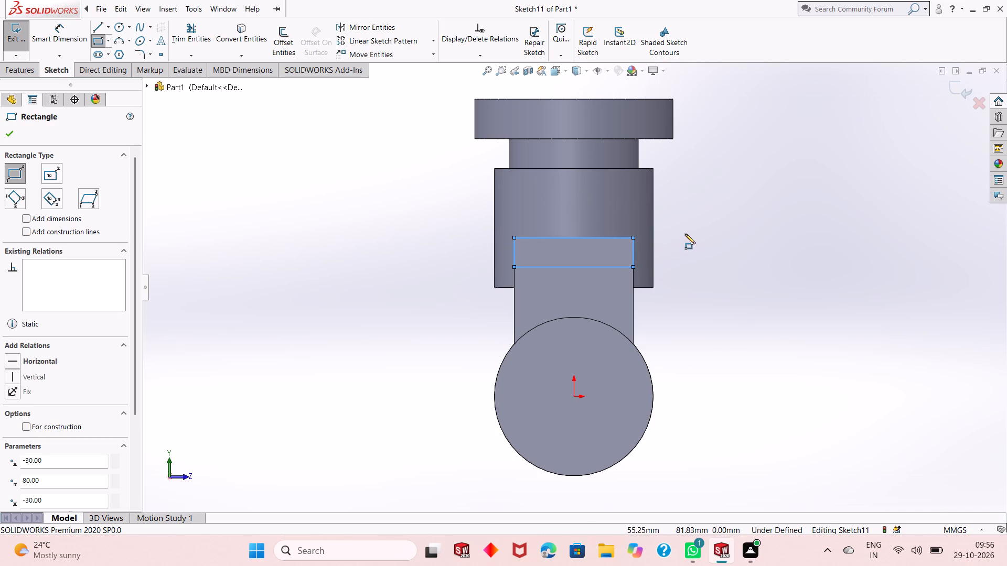
{"action": "right_click", "coordinate": [685, 234]}
{"action": "left_click", "coordinate": [722, 243]}
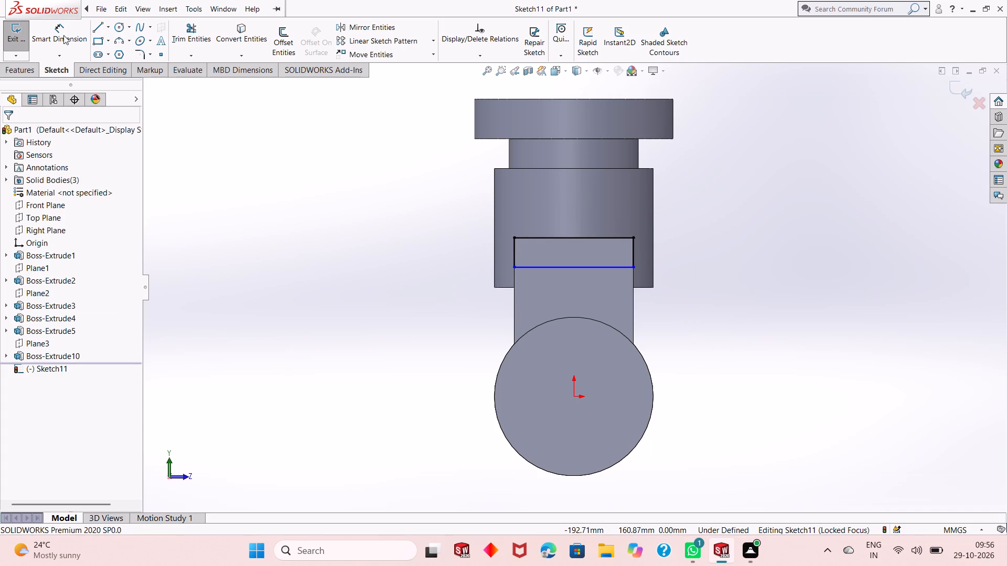
Dimension the height of the rectangle on the block's outer face to 25 mm.
{"action": "left_click", "coordinate": [56, 31]}
{"action": "left_click", "coordinate": [632, 246]}
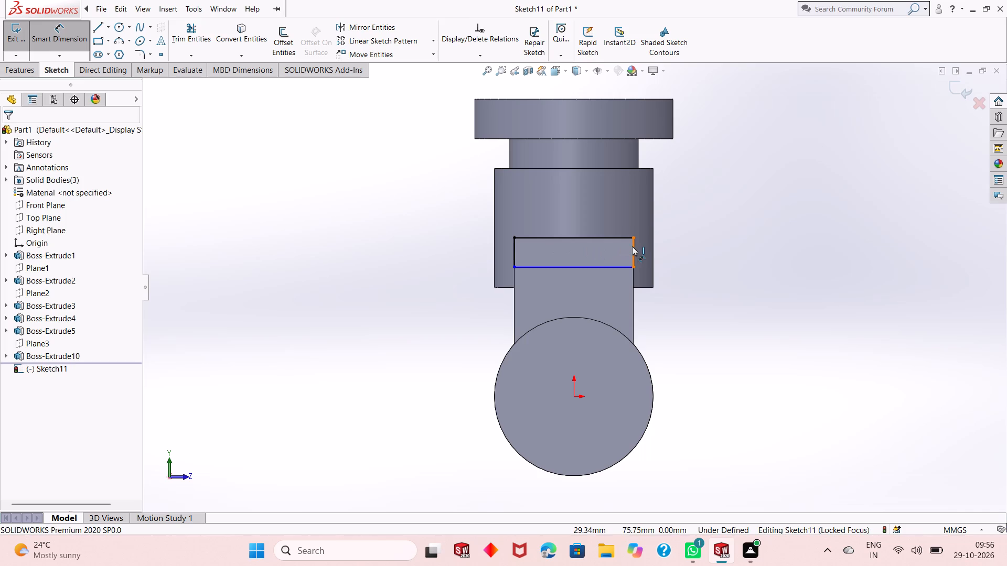
{"action": "left_click", "coordinate": [742, 237]}
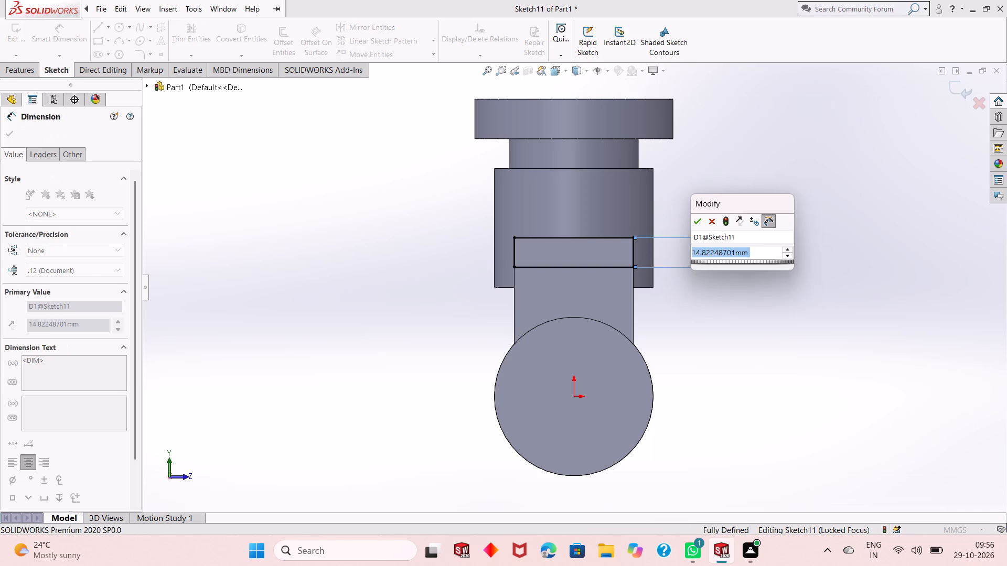
{"action": "type", "text": "25"}
{"action": "key", "text": "Return"}
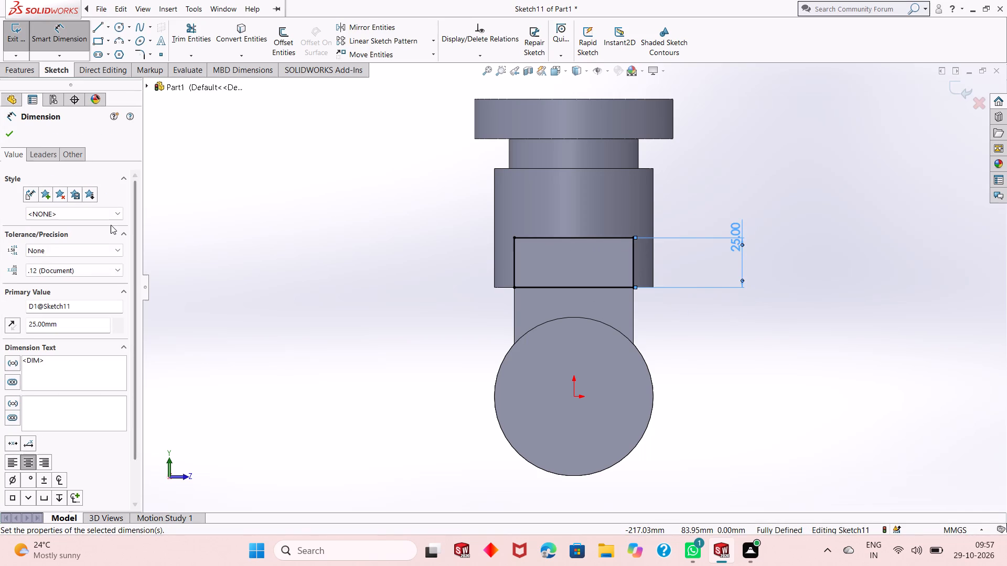
{"action": "left_click", "coordinate": [17, 136]}
{"action": "left_click", "coordinate": [11, 136]}
Extrude the 25 mm high rectangle in the reversed direction with Up To Surface, ending on the far block's inner face.
{"action": "left_click", "coordinate": [28, 73]}
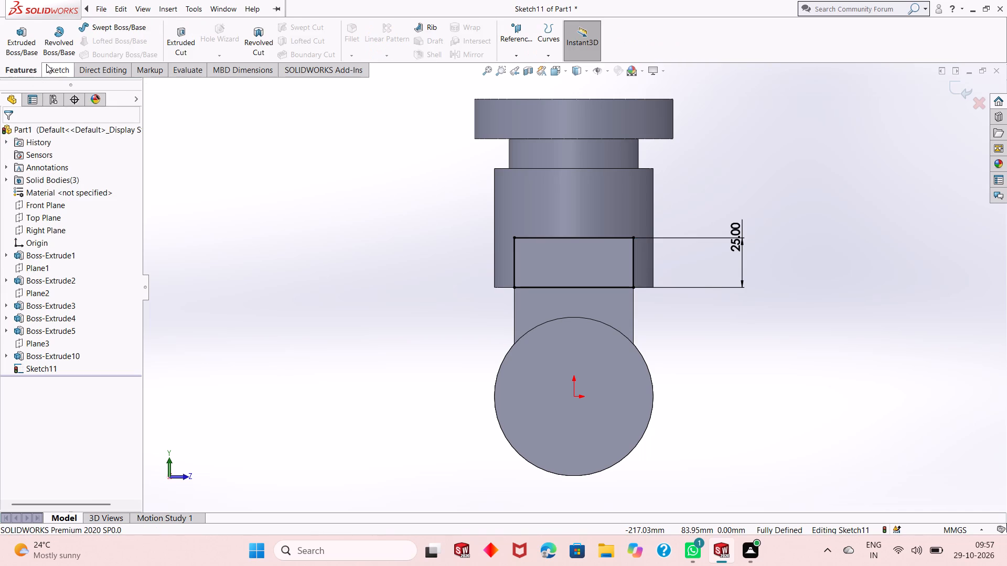
{"action": "left_click", "coordinate": [27, 48]}
{"action": "middle_click_drag", "start_coordinate": [751, 243], "coordinate": [706, 269]}
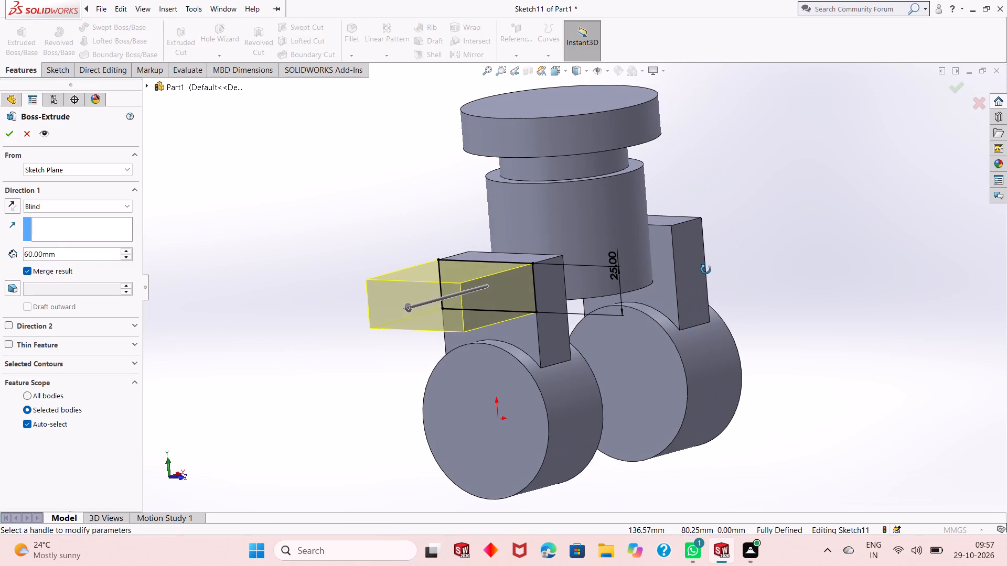
{"action": "middle_click_drag", "start_coordinate": [706, 269], "coordinate": [674, 274]}
{"action": "scroll", "coordinate": [581, 331], "scroll_direction": "up", "scroll_amount": 1}
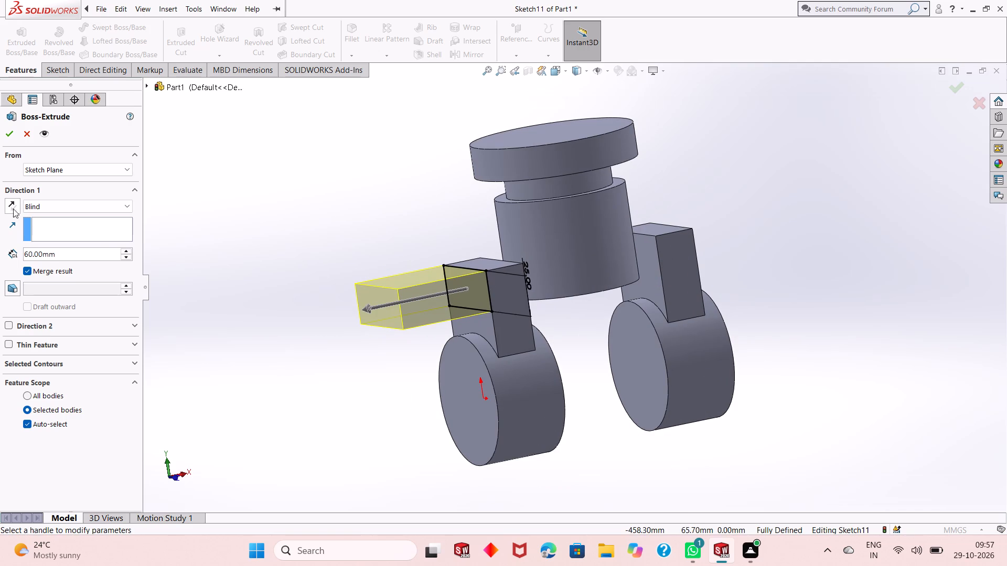
{"action": "left_click", "coordinate": [9, 207]}
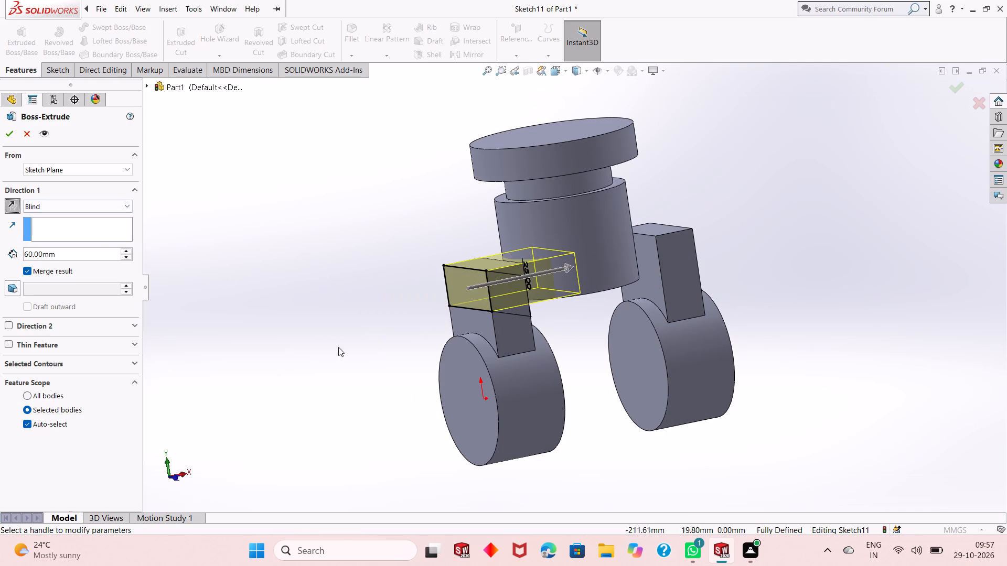
{"action": "middle_click_drag", "start_coordinate": [545, 351], "coordinate": [541, 342]}
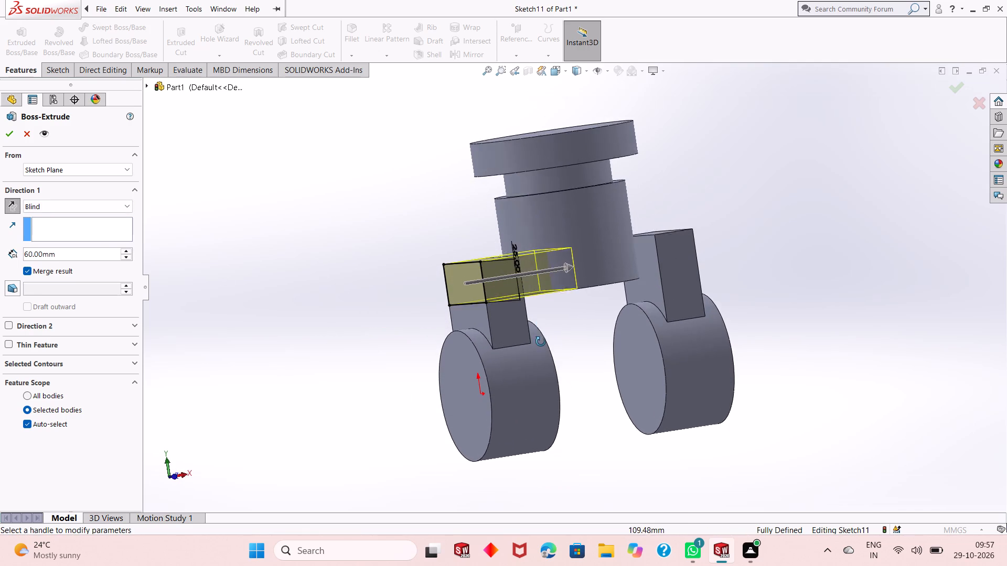
{"action": "middle_click_drag", "start_coordinate": [541, 342], "coordinate": [540, 344]}
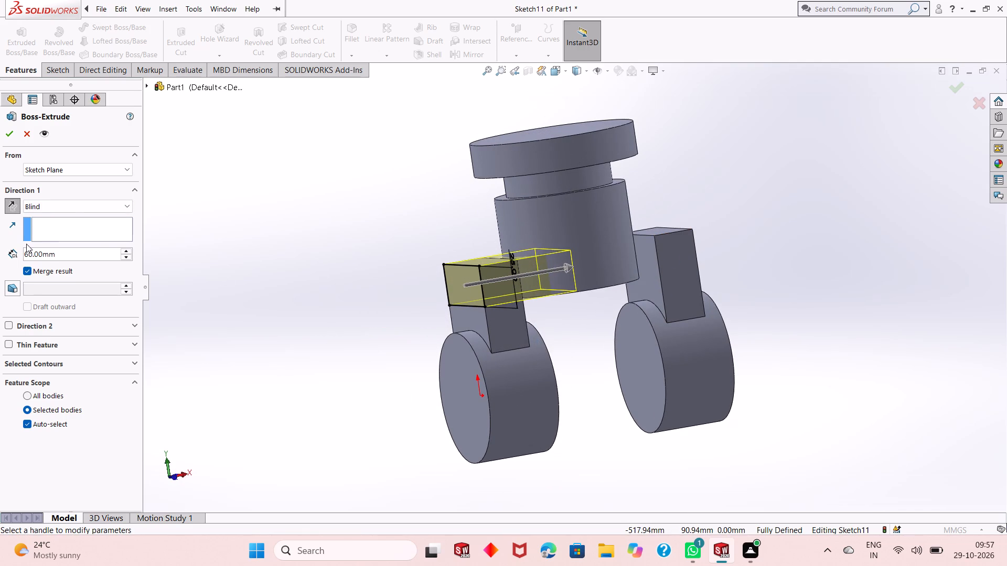
{"action": "left_click", "coordinate": [70, 206]}
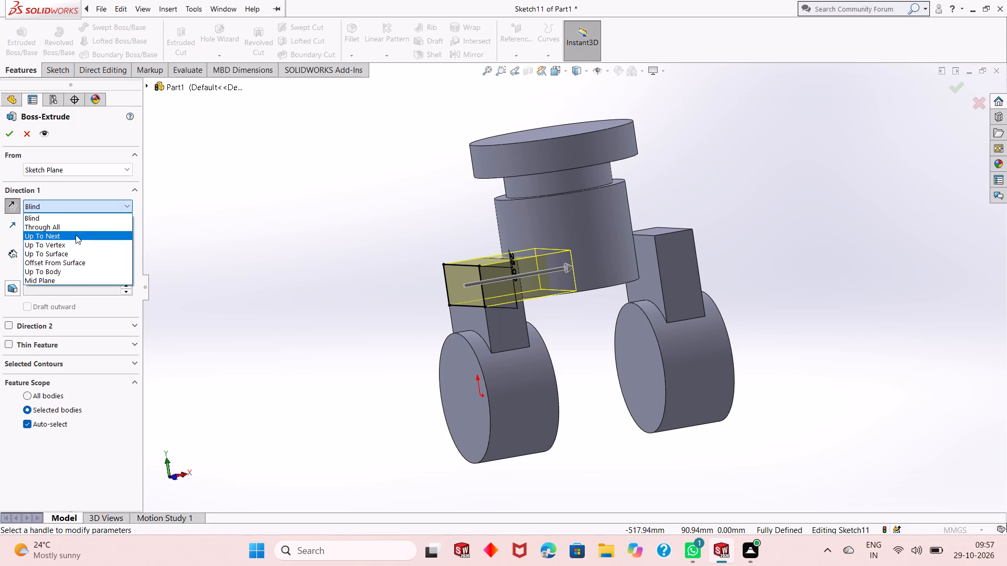
{"action": "left_click", "coordinate": [76, 235]}
{"action": "left_click", "coordinate": [88, 210]}
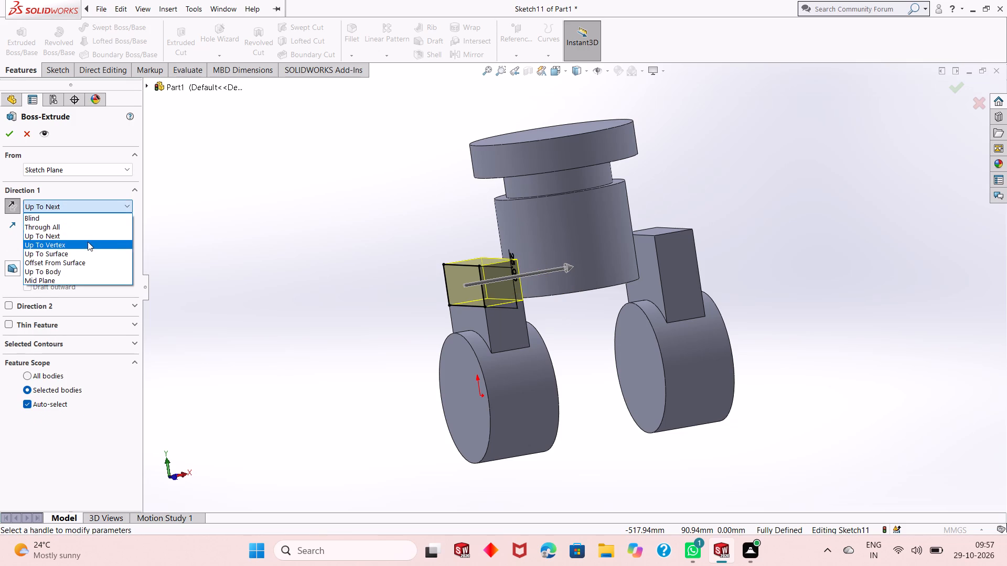
{"action": "left_click", "coordinate": [89, 250]}
{"action": "left_click", "coordinate": [651, 257]}
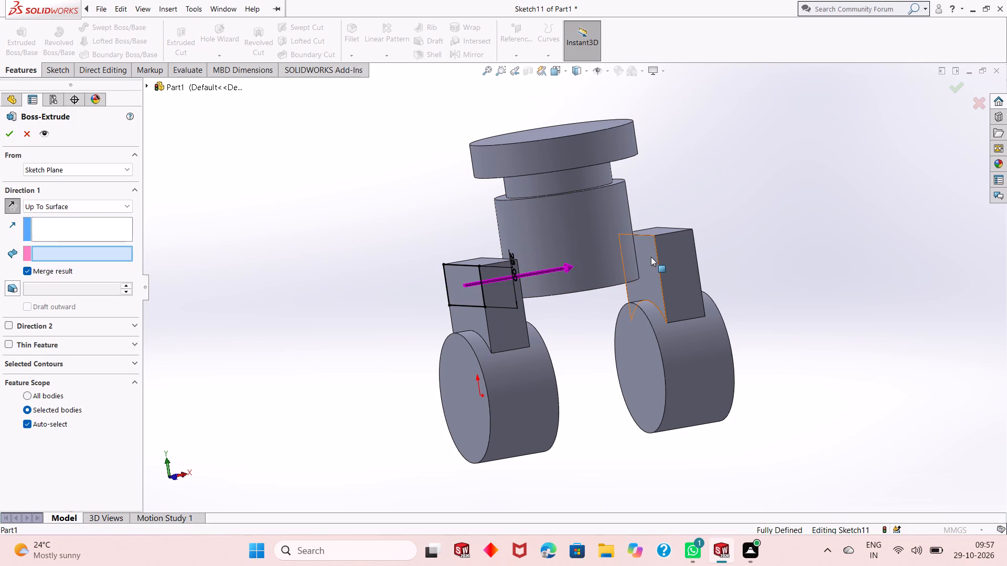
{"action": "left_click", "coordinate": [8, 138]}
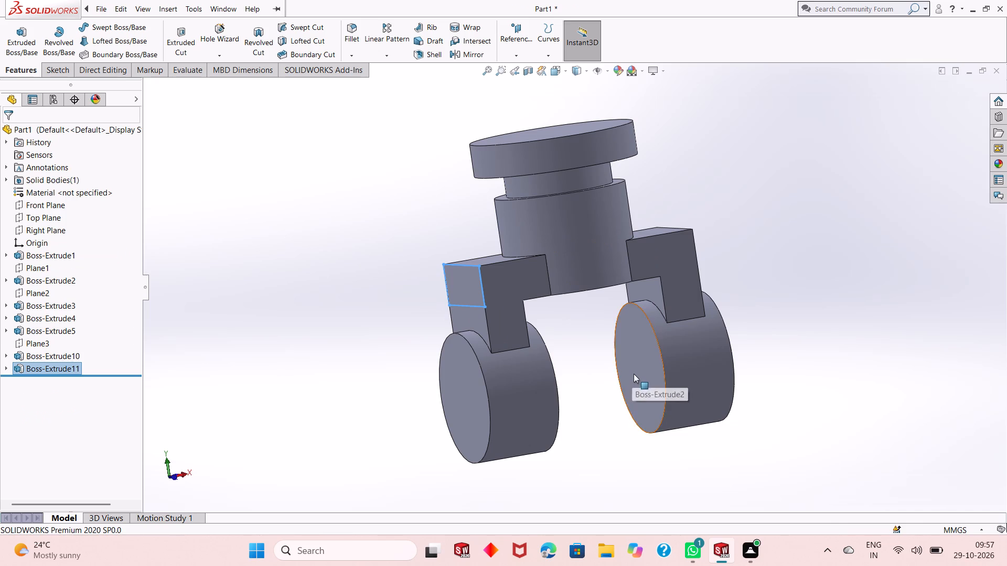
Examine the joined crosspiece, blocks and cylinders from the front, the underside and above.
{"action": "middle_click_drag", "start_coordinate": [635, 377], "coordinate": [652, 397]}
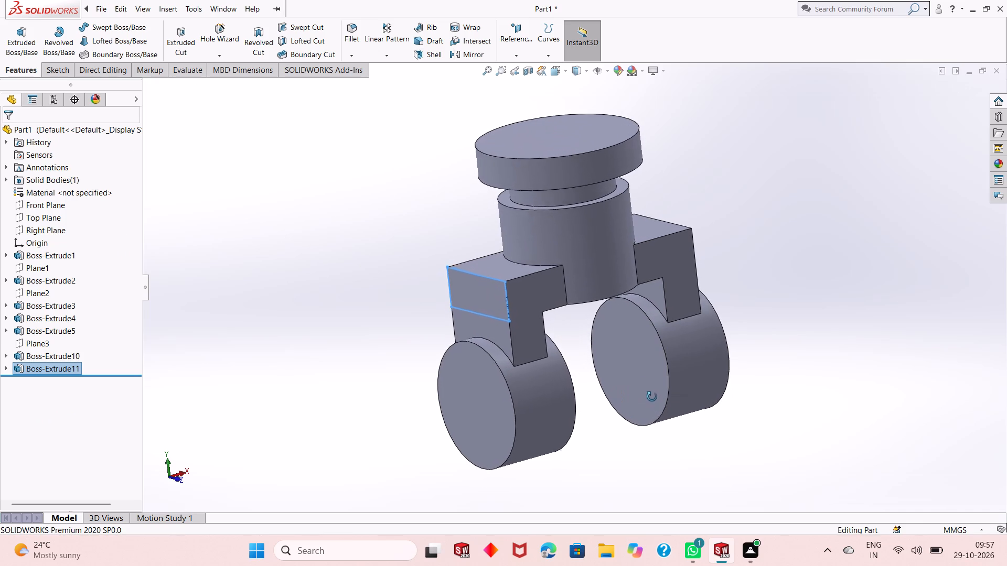
{"action": "middle_click_drag", "start_coordinate": [652, 397], "coordinate": [650, 389]}
{"action": "middle_click_drag", "start_coordinate": [646, 389], "coordinate": [604, 352]}
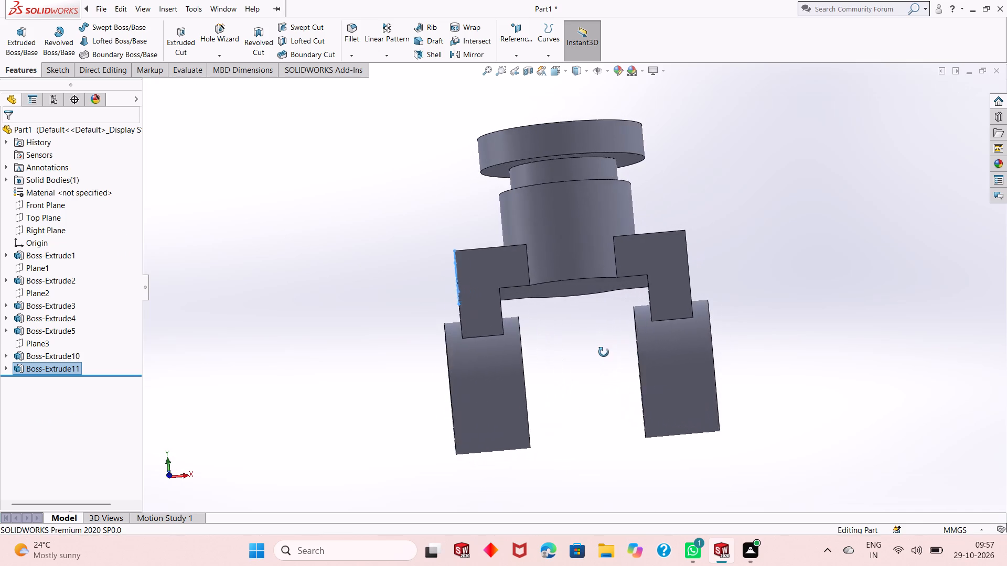
{"action": "middle_click_drag", "start_coordinate": [604, 352], "coordinate": [602, 344]}
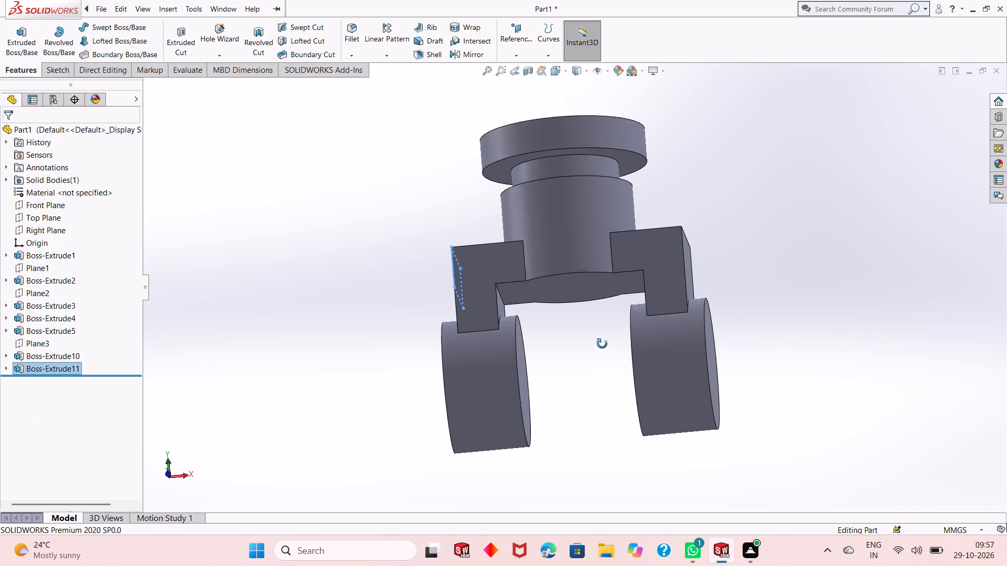
{"action": "middle_click_drag", "start_coordinate": [602, 344], "coordinate": [616, 399]}
{"action": "left_click", "coordinate": [589, 385]}
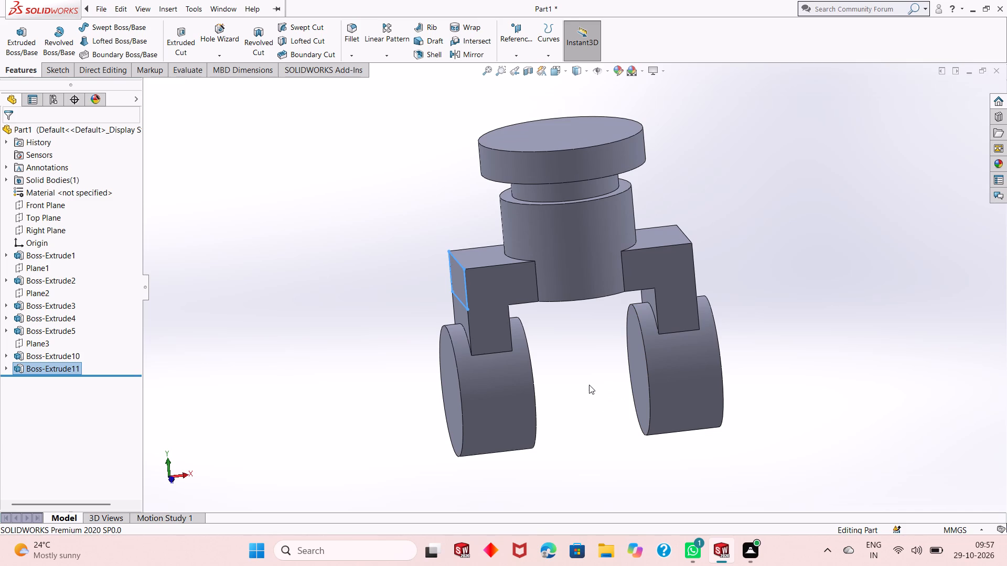
{"action": "middle_click", "coordinate": [589, 385]}
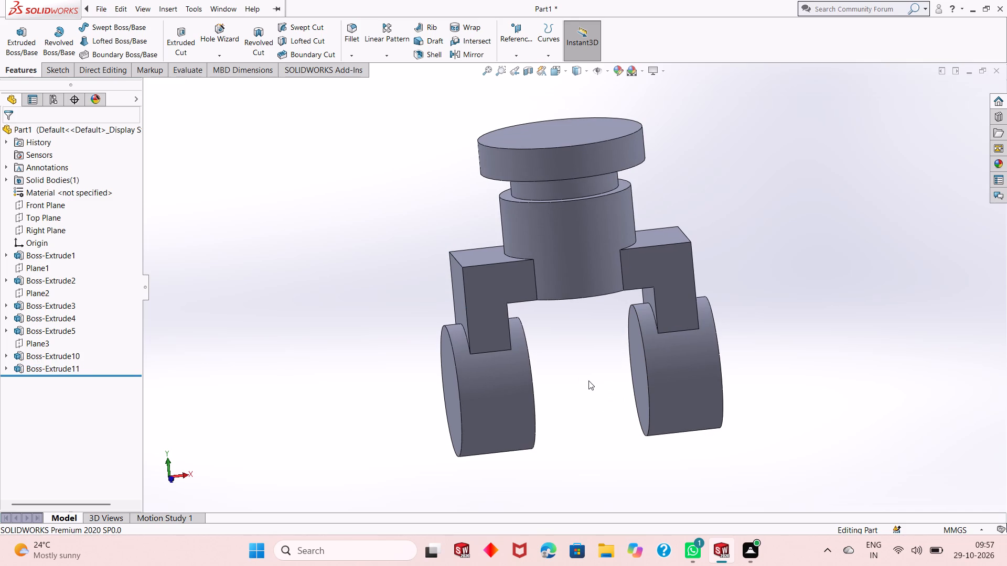
{"action": "scroll", "coordinate": [494, 330], "scroll_direction": "up", "scroll_amount": 2}
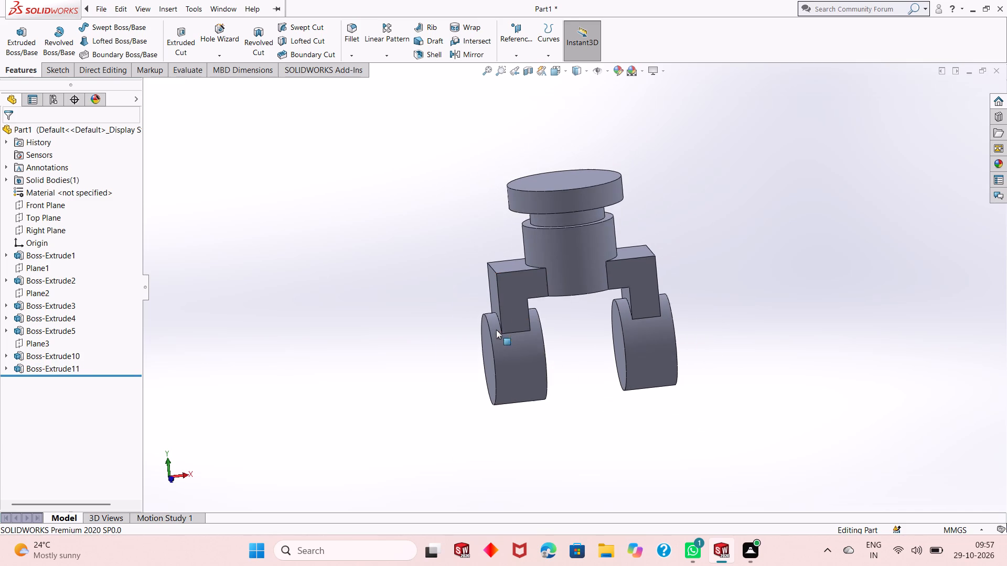
{"action": "middle_click_drag", "start_coordinate": [586, 375], "coordinate": [608, 234]}
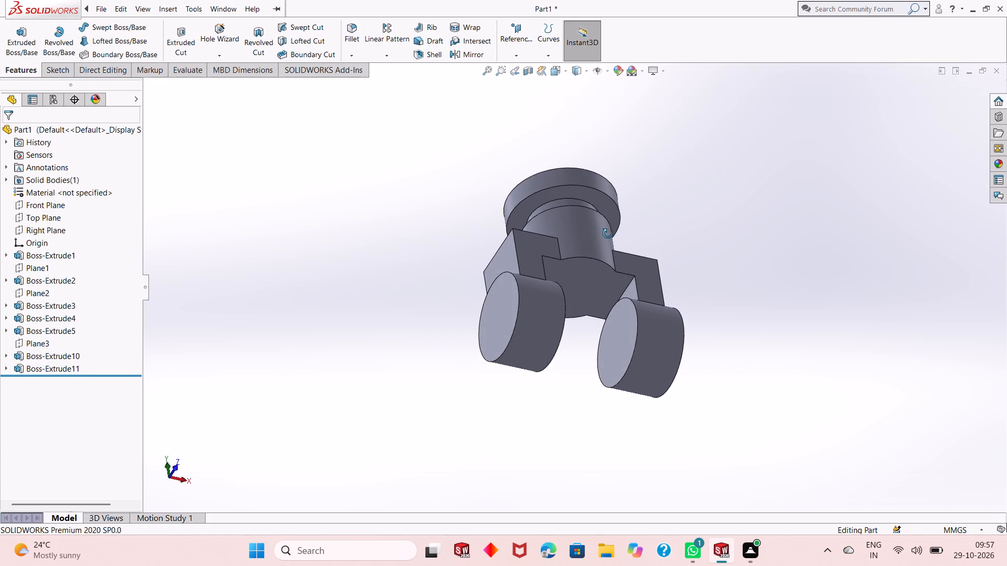
{"action": "middle_click_drag", "start_coordinate": [608, 234], "coordinate": [605, 311]}
{"action": "scroll", "coordinate": [603, 311], "scroll_direction": "down", "scroll_amount": 1}
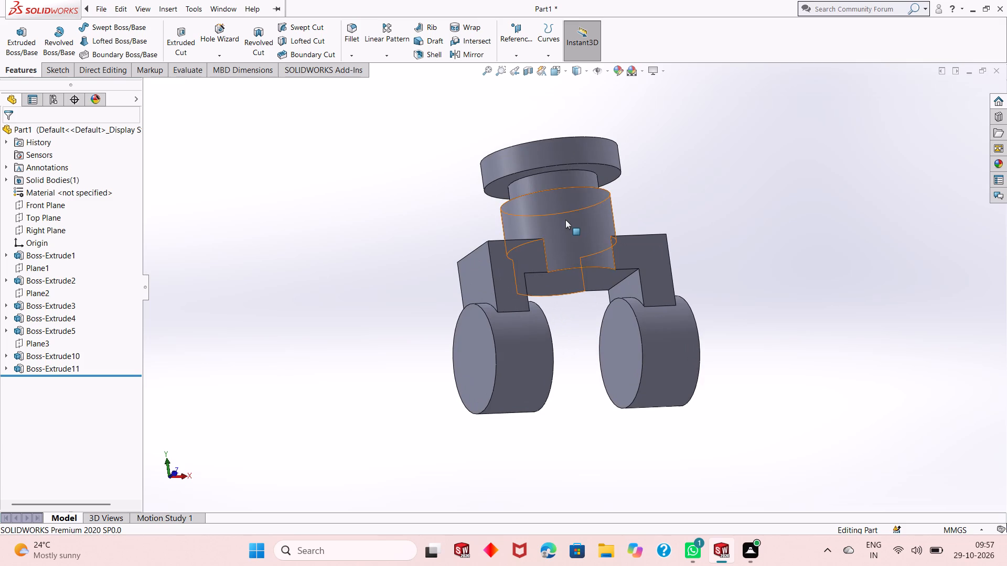
{"action": "middle_click_drag", "start_coordinate": [567, 222], "coordinate": [572, 276]}
{"action": "scroll", "coordinate": [575, 313], "scroll_direction": "up", "scroll_amount": 1}
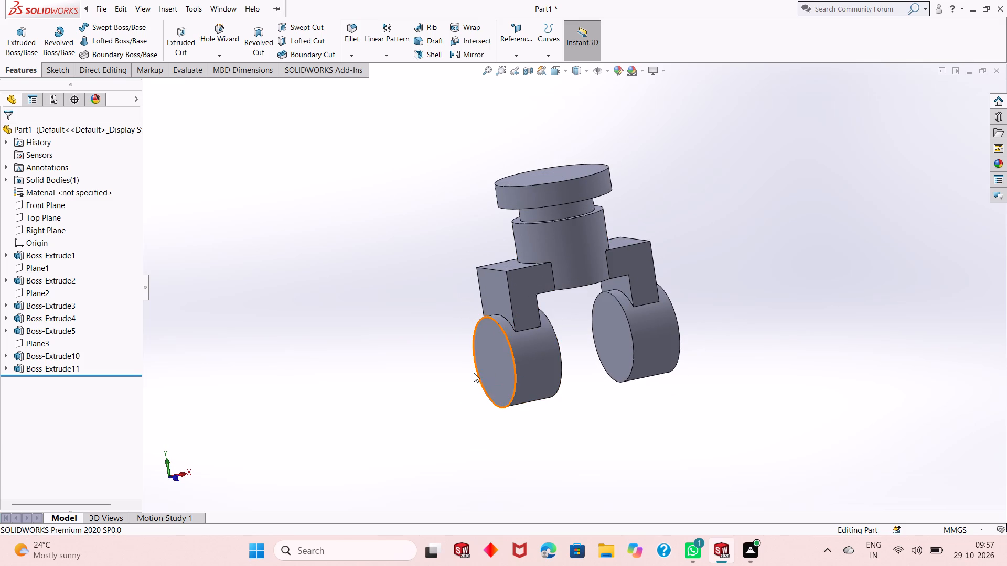
On the origin-side cylinder's outer end face, sketch a circle about 38 mm in diameter centred on the origin.
{"action": "left_click", "coordinate": [494, 358]}
{"action": "left_click", "coordinate": [541, 323]}
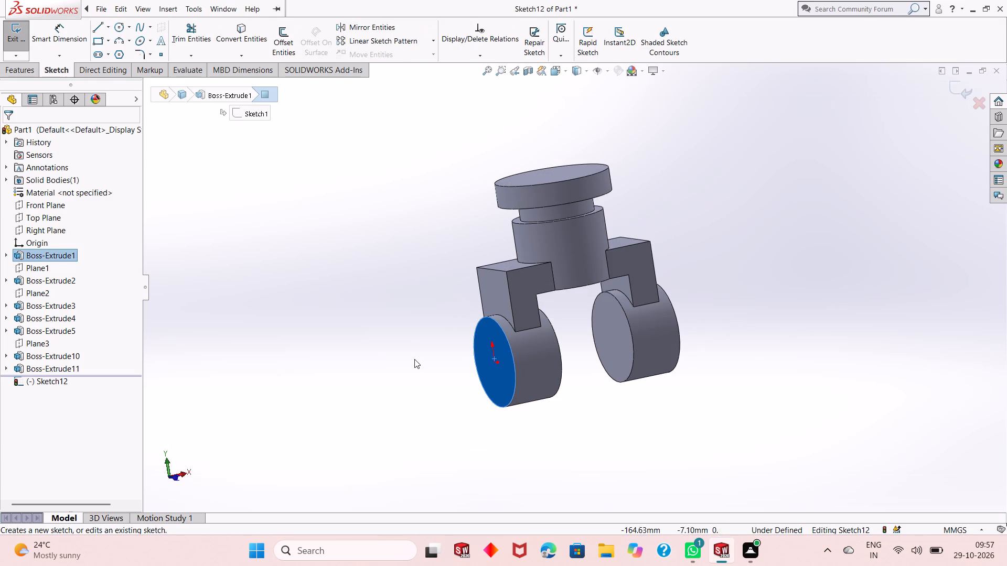
{"action": "key", "text": "ctrl+8"}
{"action": "left_click", "coordinate": [407, 363]}
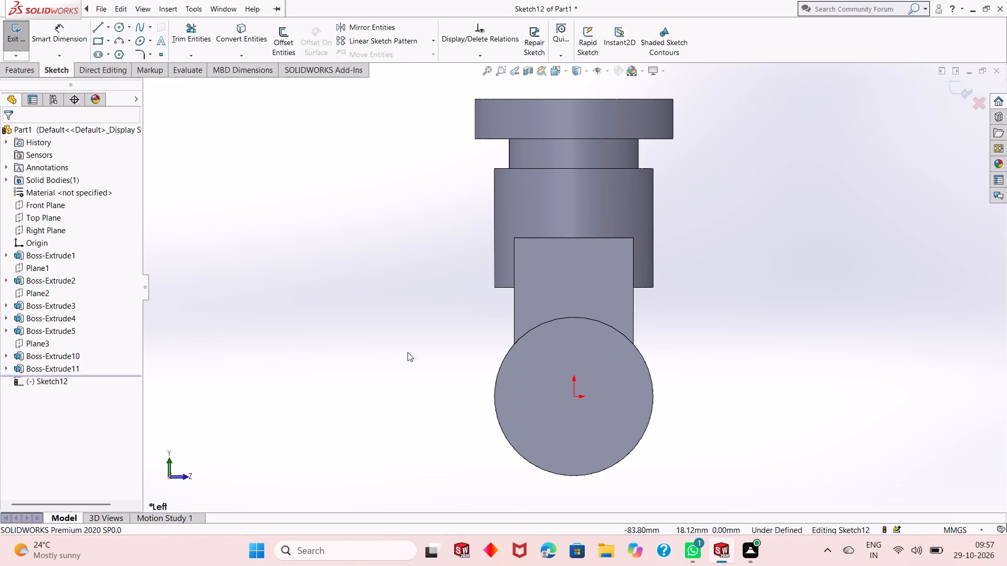
{"action": "left_click", "coordinate": [120, 26]}
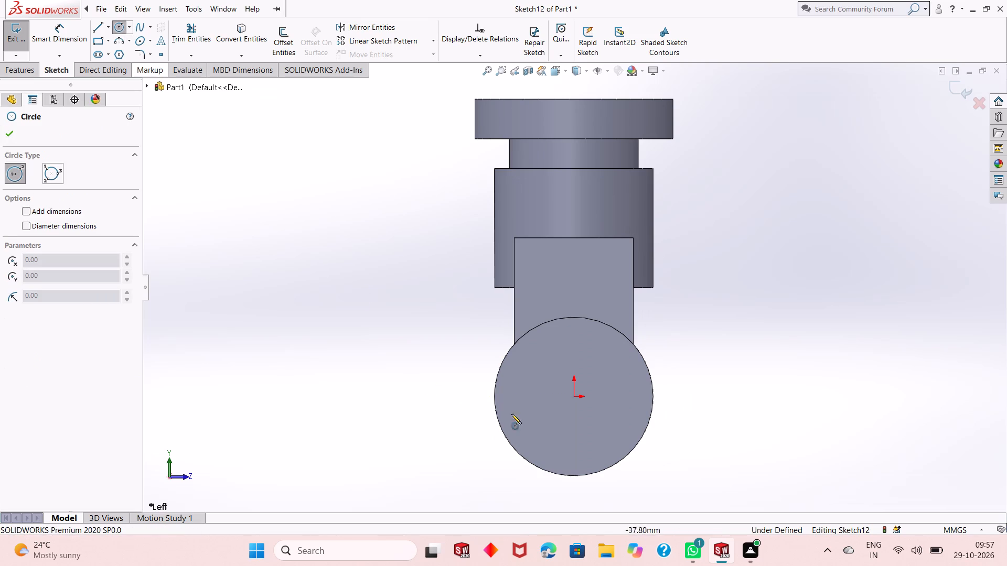
{"action": "left_click", "coordinate": [574, 396]}
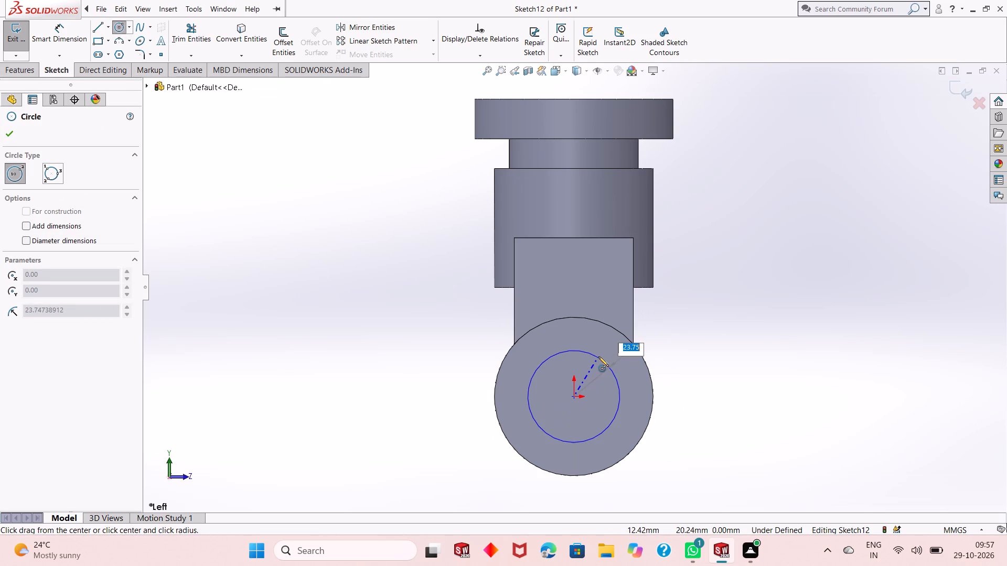
{"action": "left_click", "coordinate": [596, 366]}
{"action": "right_click", "coordinate": [314, 308]}
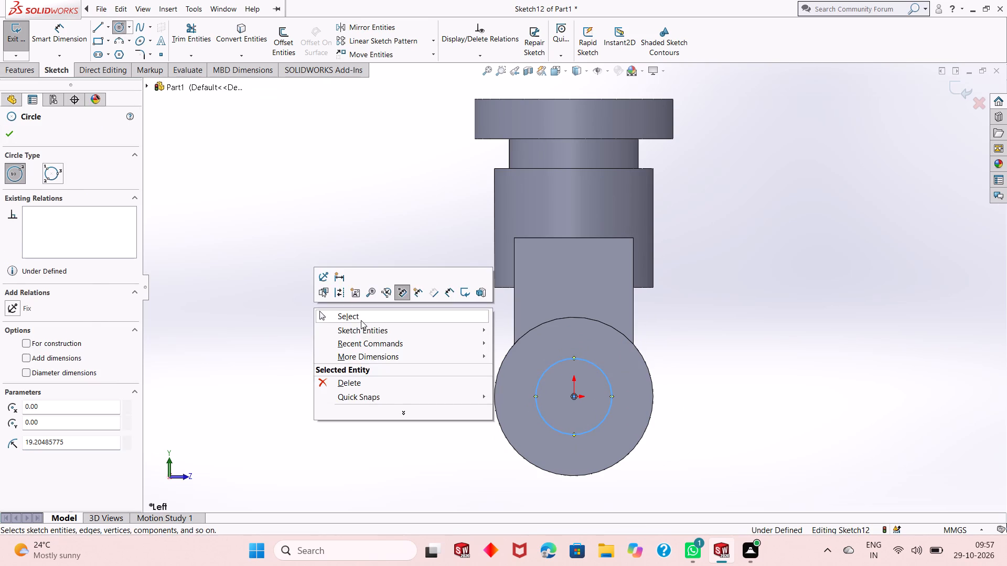
{"action": "left_click", "coordinate": [361, 320]}
Dimension the circle's diameter to 40 mm.
{"action": "left_click", "coordinate": [53, 45]}
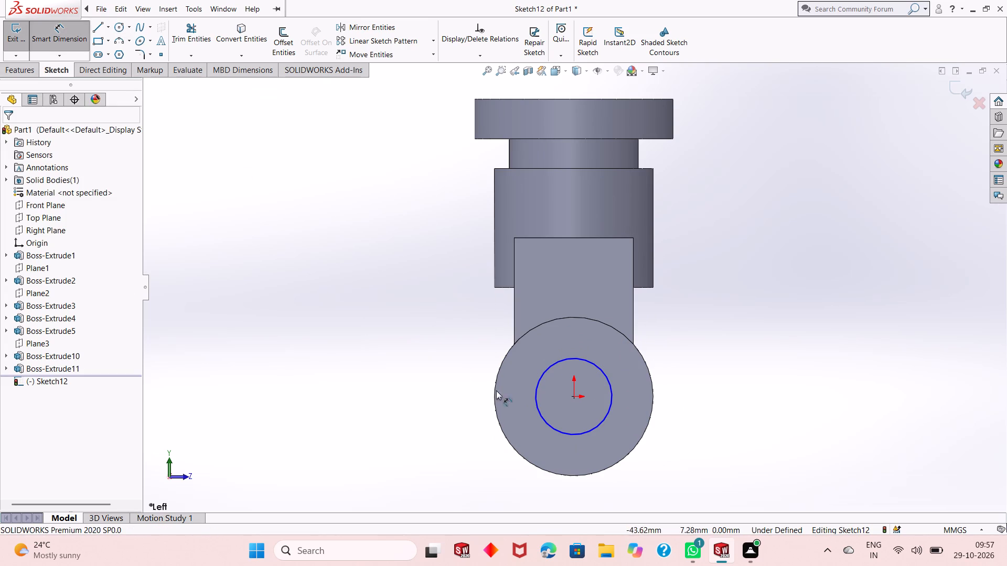
{"action": "left_click", "coordinate": [561, 430]}
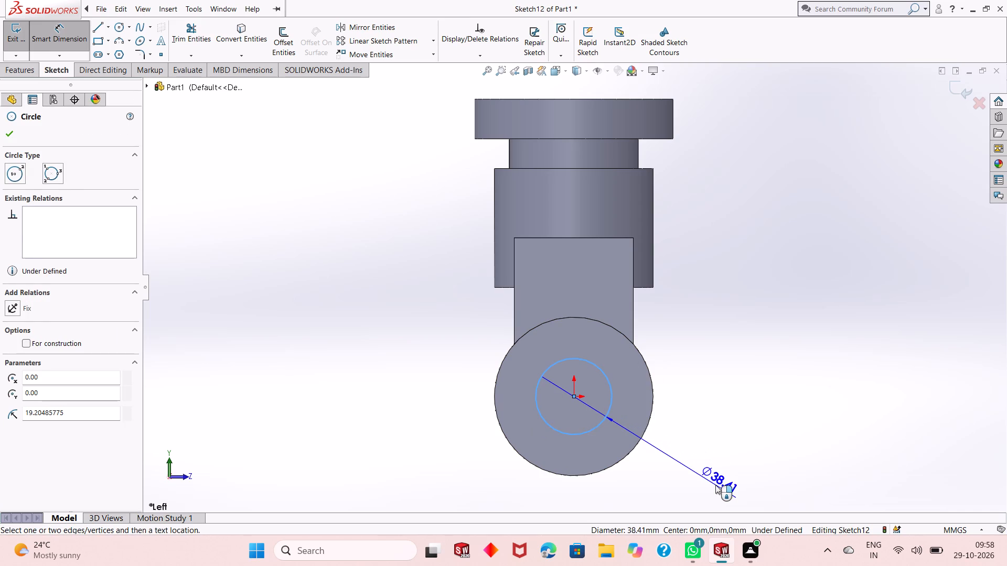
{"action": "left_click", "coordinate": [716, 485]}
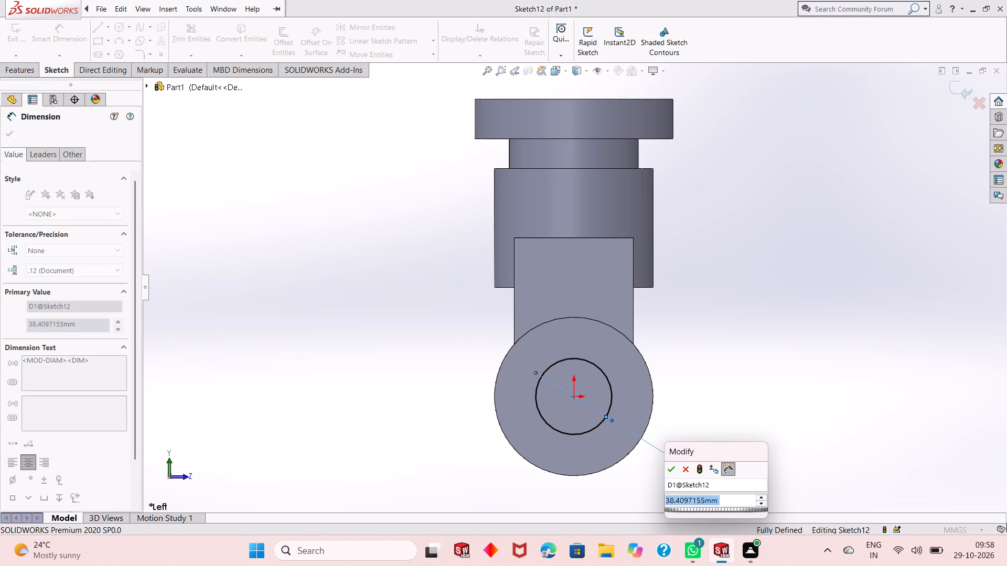
{"action": "type", "text": "40"}
{"action": "key", "text": "Return"}
{"action": "right_click", "coordinate": [740, 322]}
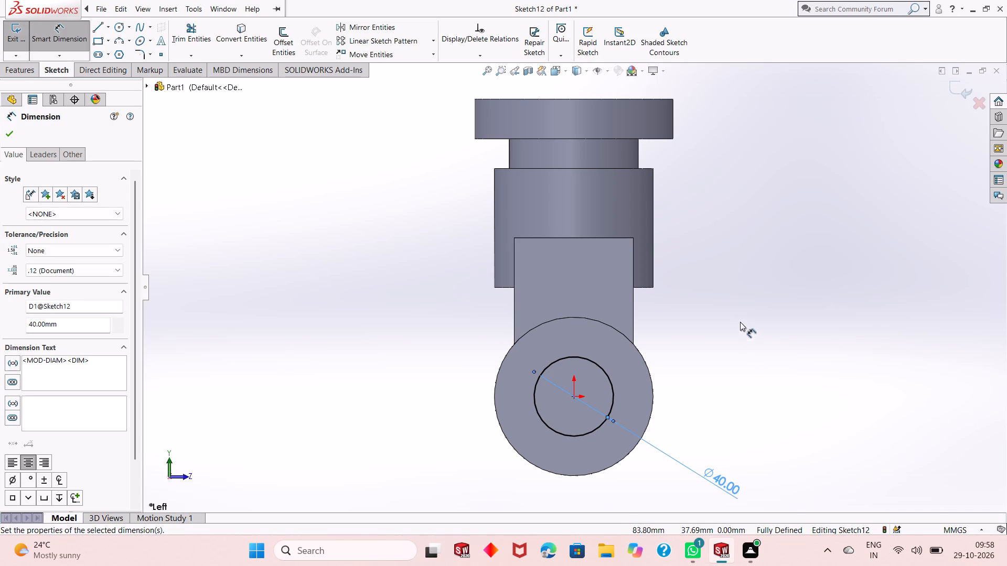
{"action": "left_click", "coordinate": [766, 357]}
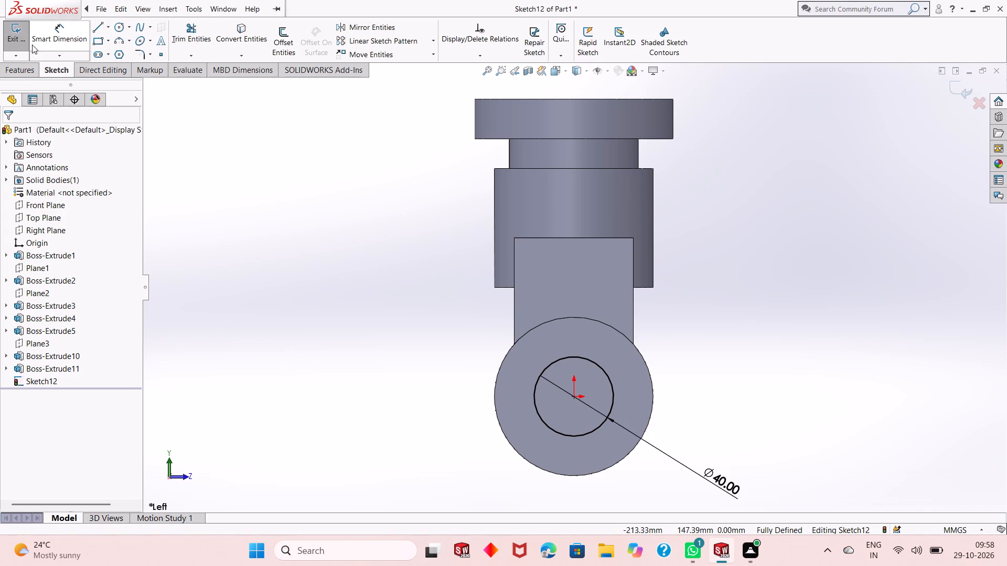
Cut-extrude the 40 mm circle with the Through All end condition, boring through both cylinders.
{"action": "left_click", "coordinate": [30, 72]}
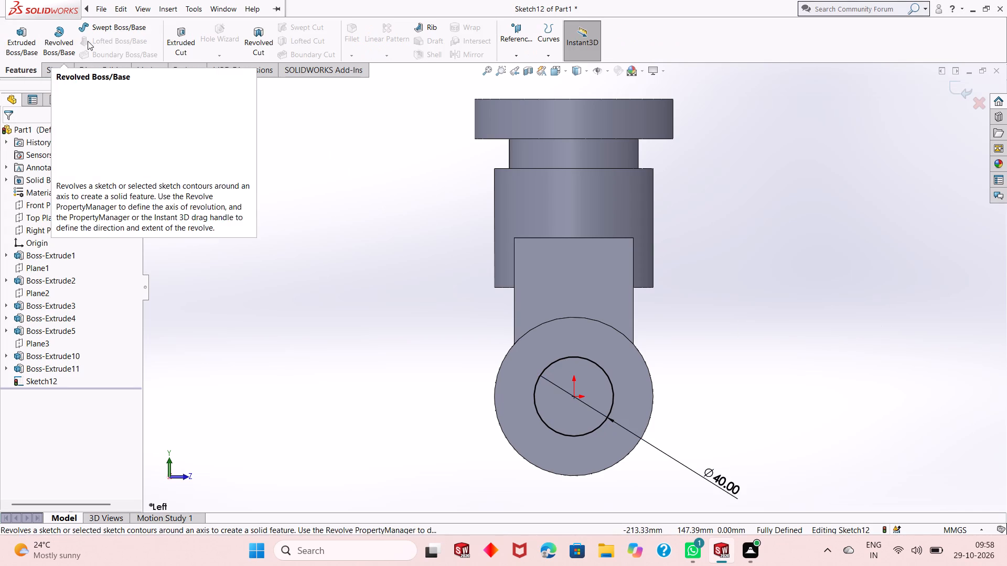
{"action": "left_click", "coordinate": [186, 36]}
{"action": "scroll", "coordinate": [575, 372], "scroll_direction": "up", "scroll_amount": 2}
{"action": "middle_click_drag", "start_coordinate": [661, 349], "coordinate": [661, 351]}
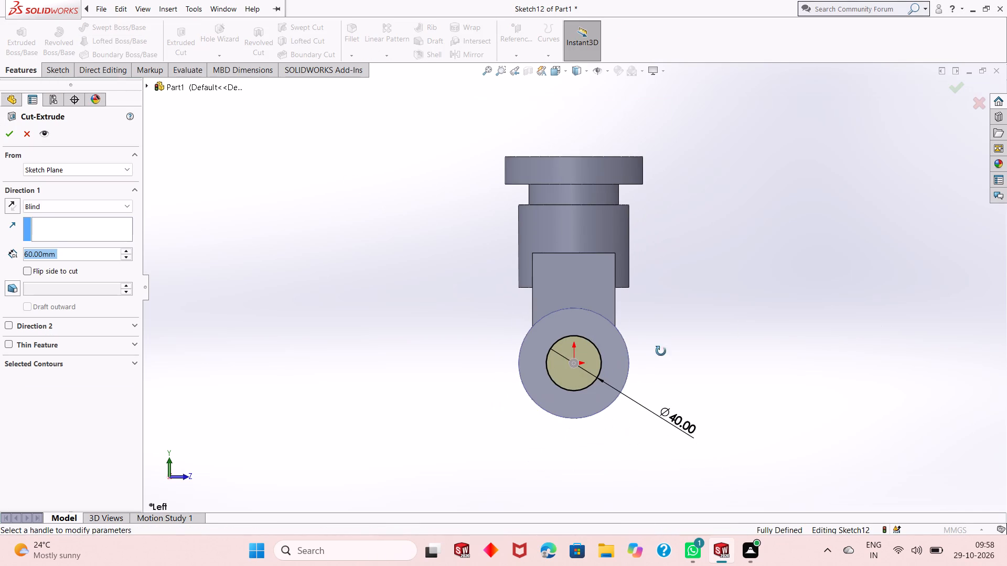
{"action": "middle_click_drag", "start_coordinate": [661, 351], "coordinate": [600, 380]}
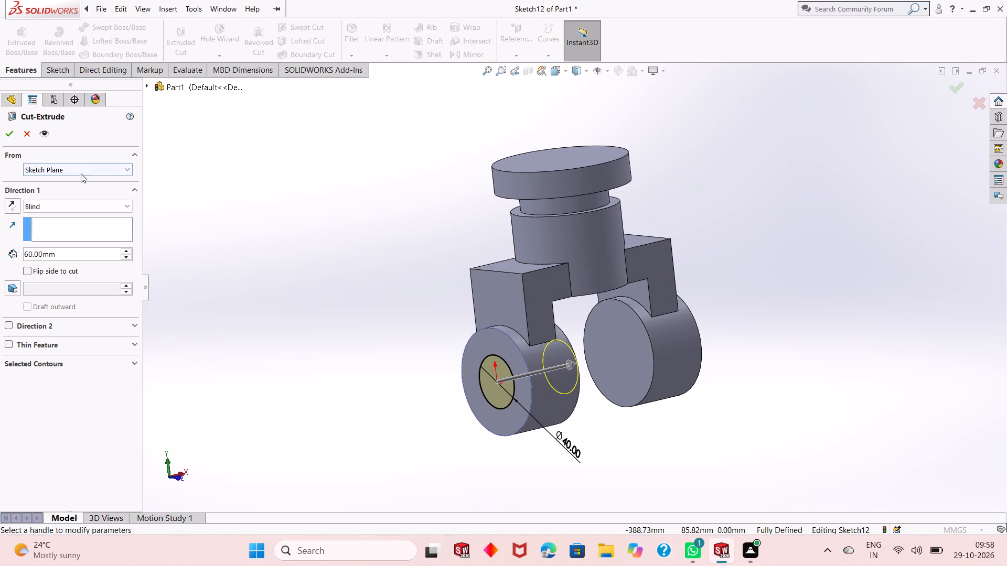
{"action": "left_click", "coordinate": [84, 203]}
{"action": "left_click", "coordinate": [88, 225]}
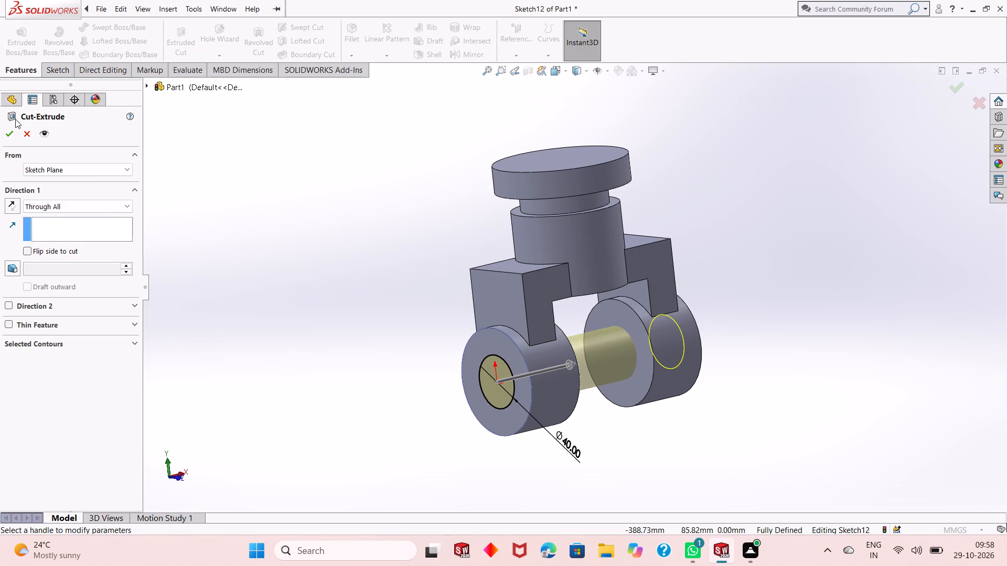
{"action": "left_click", "coordinate": [5, 134]}
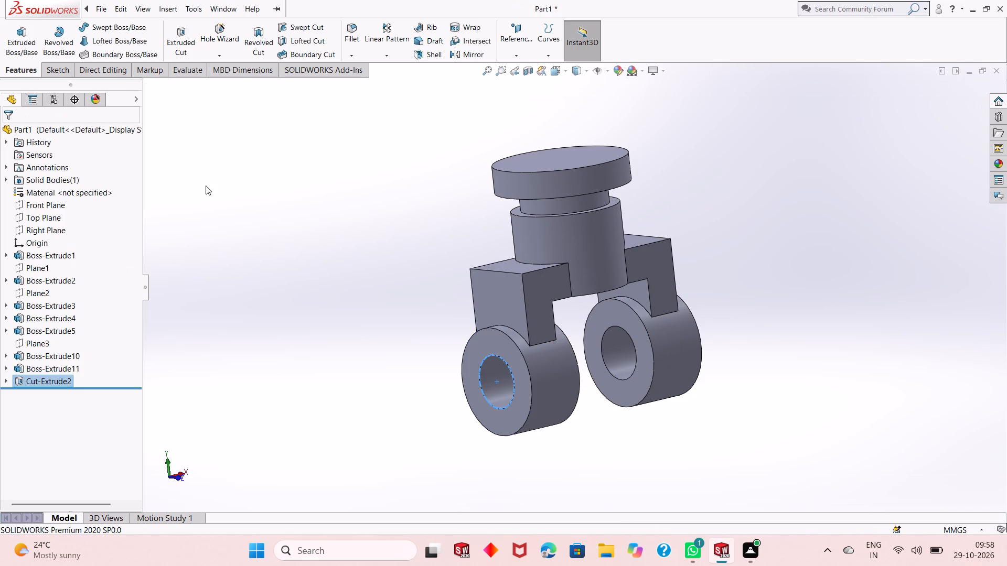
Examine the through bores in both cylinders and the stepped boss from the side, the front and above.
{"action": "left_click", "coordinate": [384, 267]}
{"action": "middle_click_drag", "start_coordinate": [483, 364], "coordinate": [500, 361]}
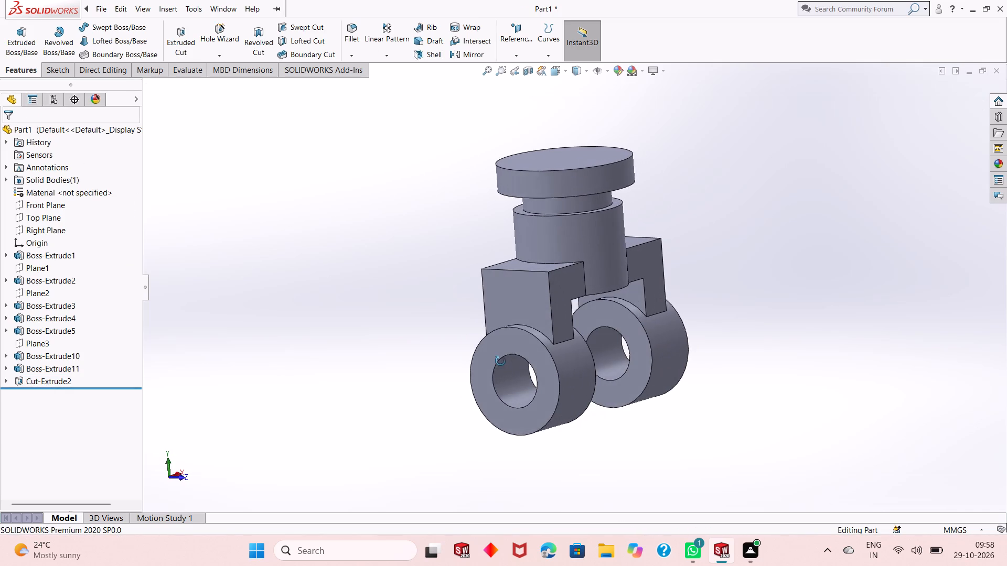
{"action": "middle_click_drag", "start_coordinate": [500, 361], "coordinate": [499, 363]}
{"action": "scroll", "coordinate": [495, 358], "scroll_direction": "up", "scroll_amount": 1}
{"action": "scroll", "coordinate": [538, 333], "scroll_direction": "up", "scroll_amount": 1}
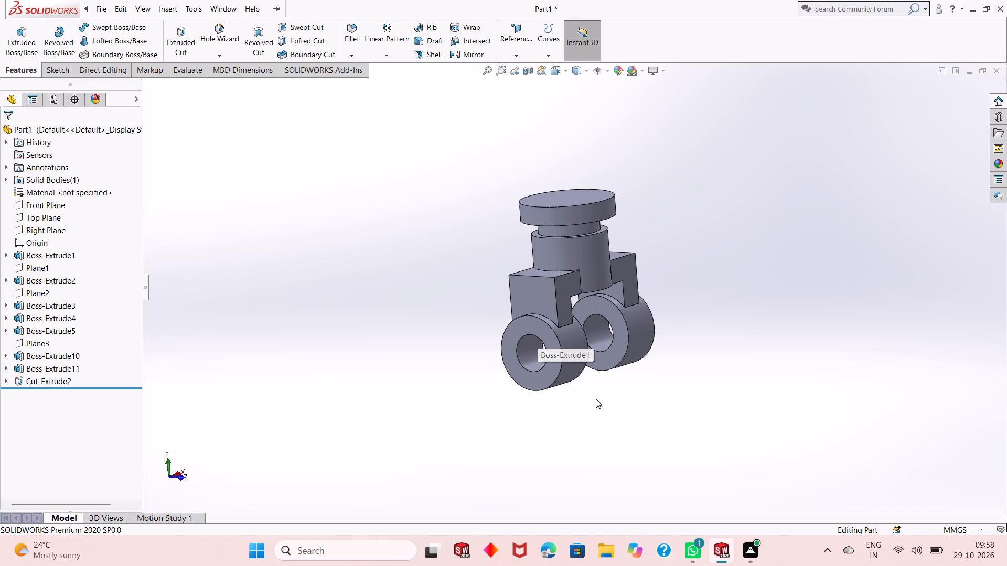
{"action": "middle_click_drag", "start_coordinate": [596, 401], "coordinate": [544, 390]}
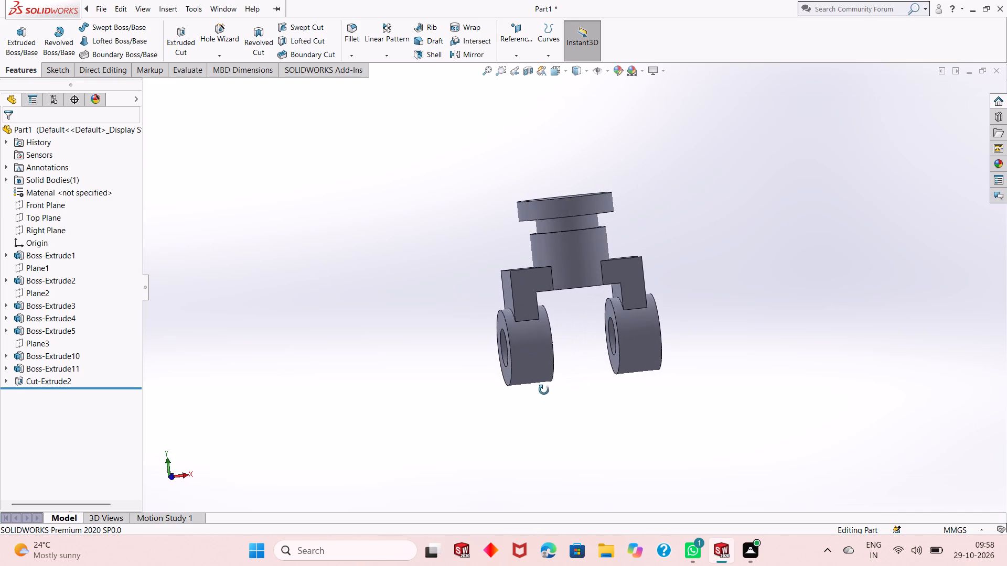
{"action": "middle_click_drag", "start_coordinate": [544, 390], "coordinate": [588, 438]}
{"action": "scroll", "coordinate": [576, 213], "scroll_direction": "down", "scroll_amount": 1}
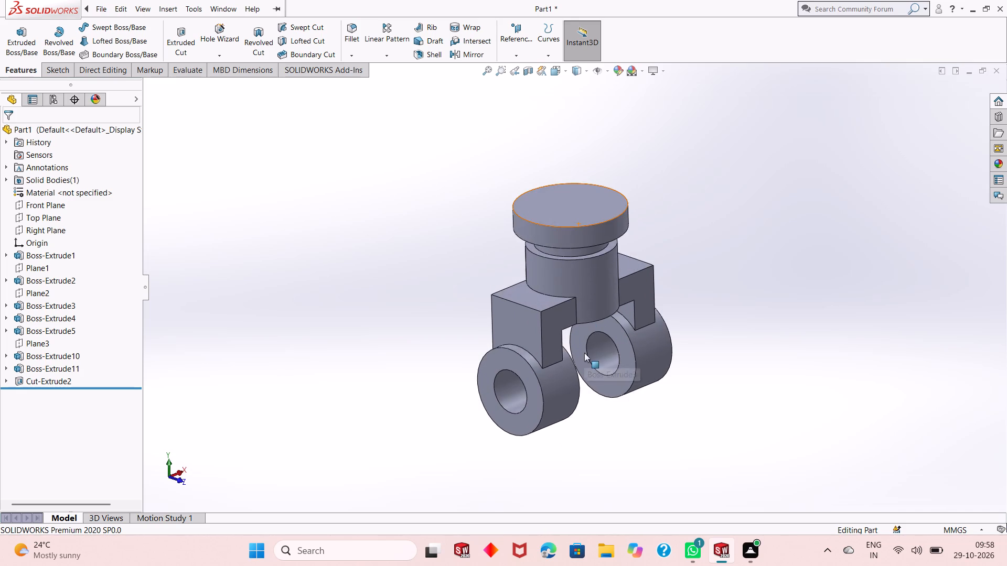
{"action": "middle_click_drag", "start_coordinate": [584, 353], "coordinate": [577, 408]}
{"action": "scroll", "coordinate": [577, 408], "scroll_direction": "up", "scroll_amount": 1}
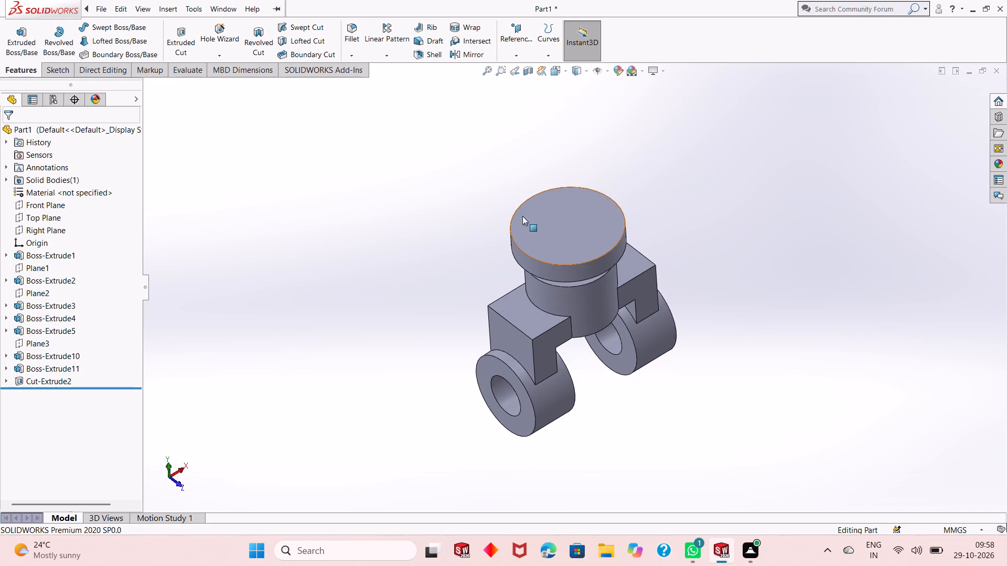
On the top face of the stepped boss's upper disc, sketch a centre rectangle about 34 by 28 mm, centred on the disc.
{"action": "left_click", "coordinate": [581, 226]}
{"action": "left_click", "coordinate": [628, 197]}
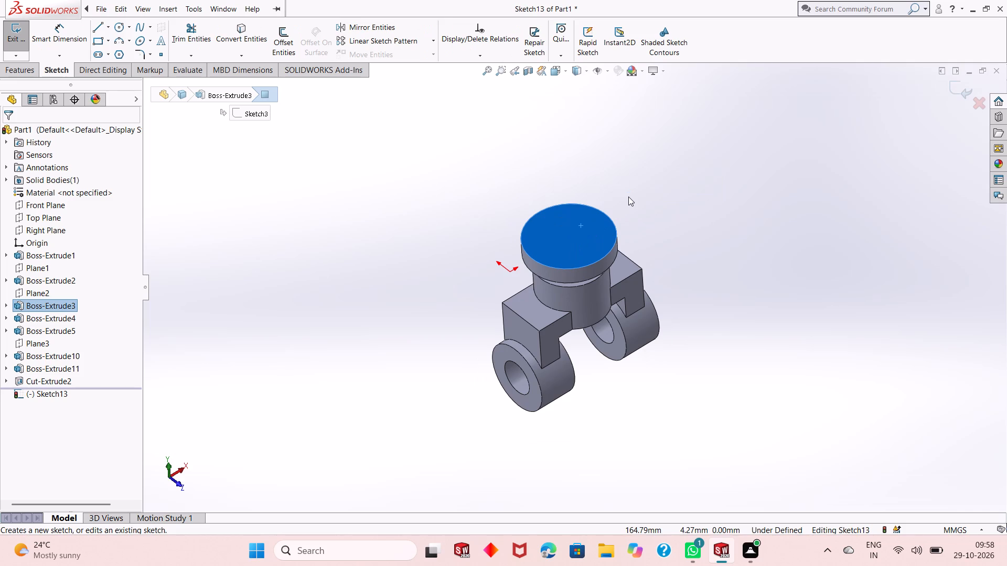
{"action": "key", "text": "ctrl+8"}
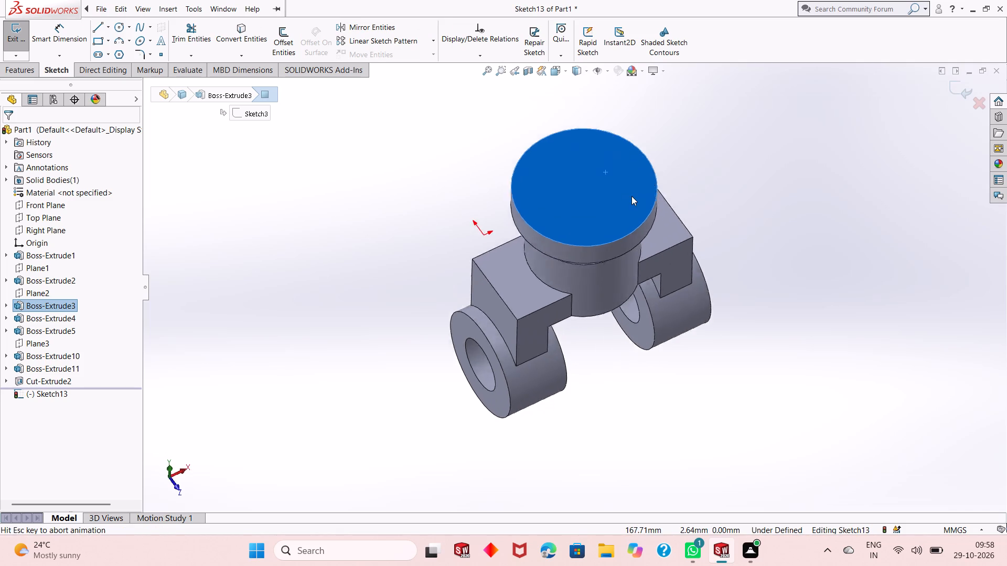
{"action": "scroll", "coordinate": [637, 292], "scroll_direction": "up", "scroll_amount": 2}
{"action": "key", "text": "Escape"}
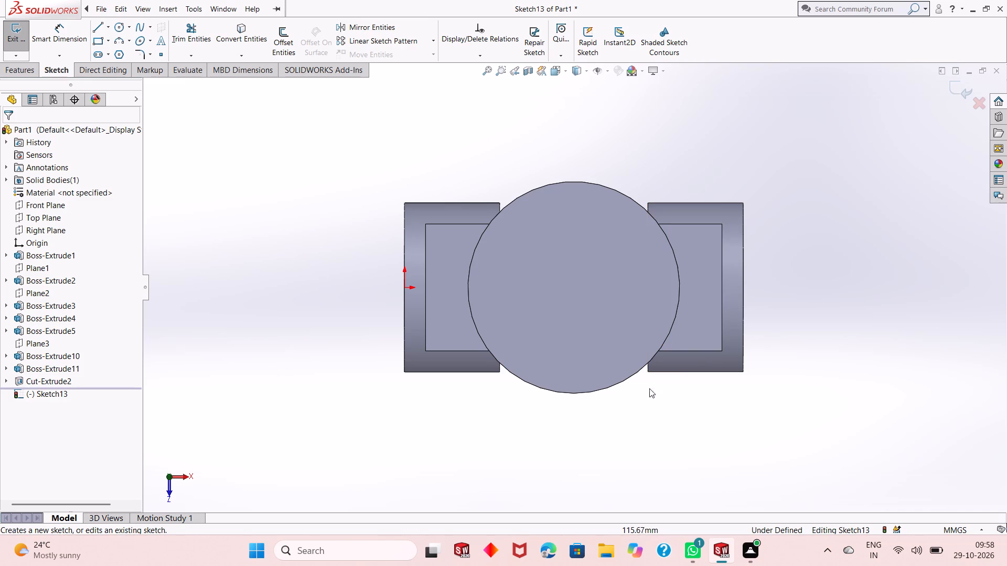
{"action": "left_click", "coordinate": [109, 43]}
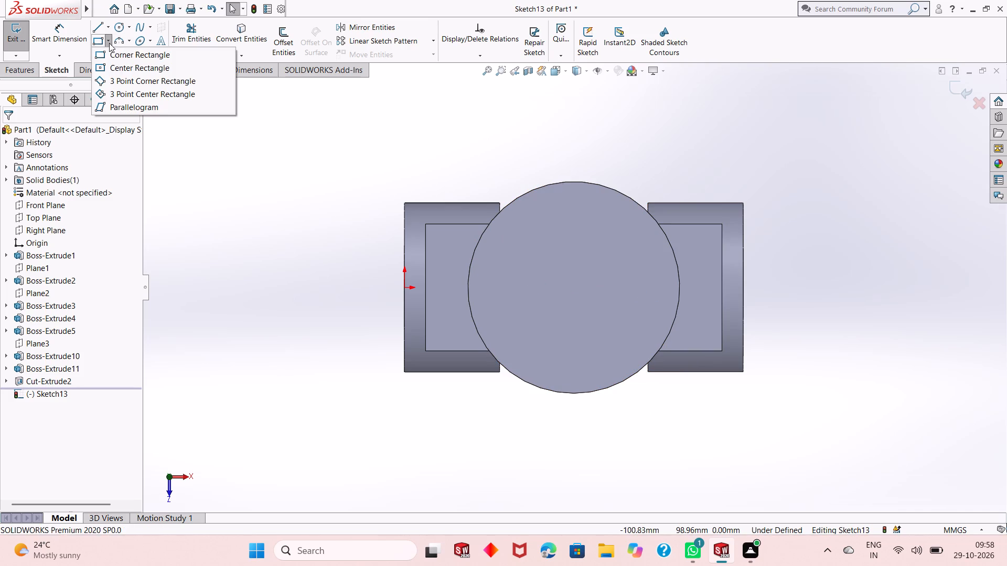
{"action": "left_click", "coordinate": [117, 63]}
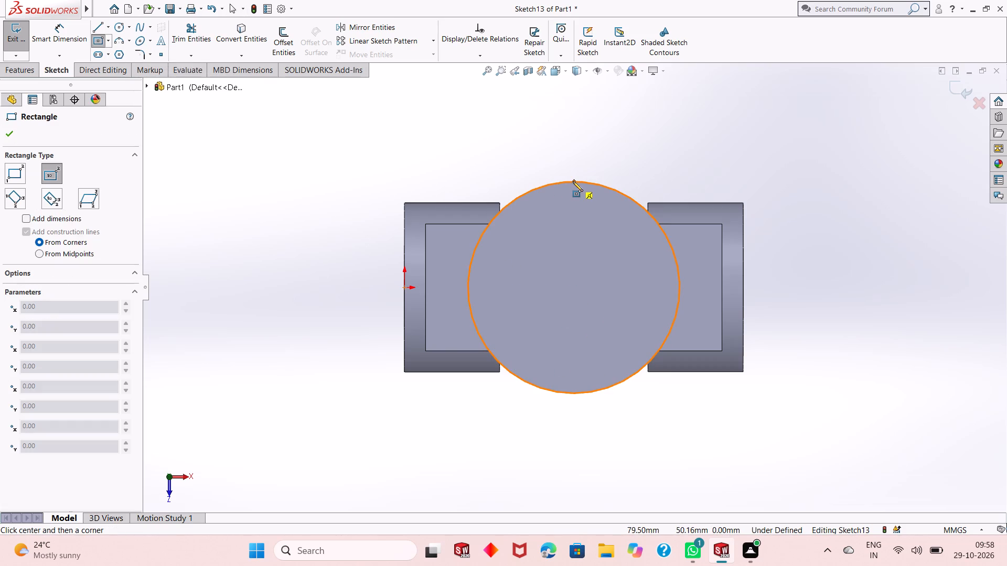
{"action": "left_click", "coordinate": [574, 286]}
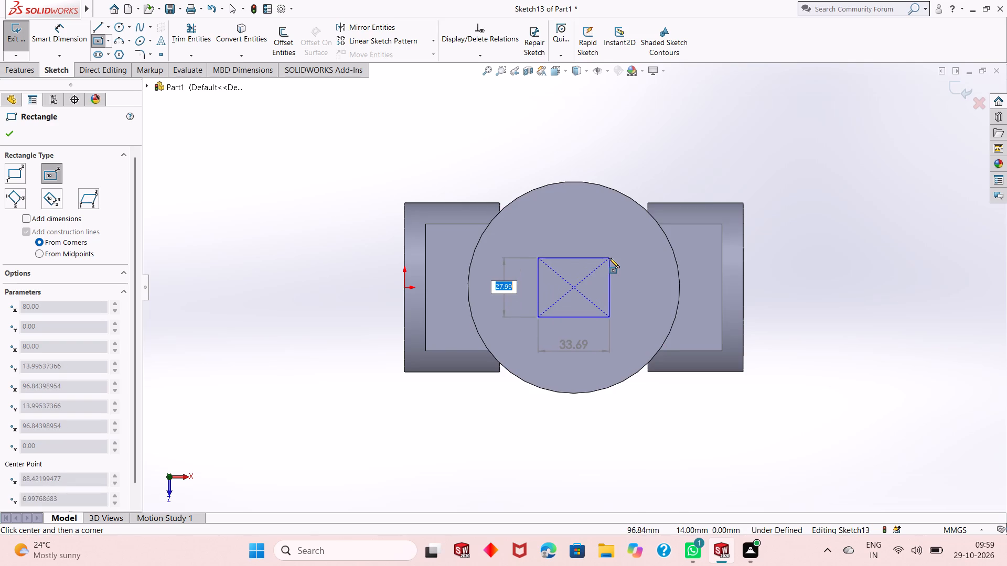
{"action": "left_click", "coordinate": [609, 258]}
{"action": "right_click", "coordinate": [623, 150]}
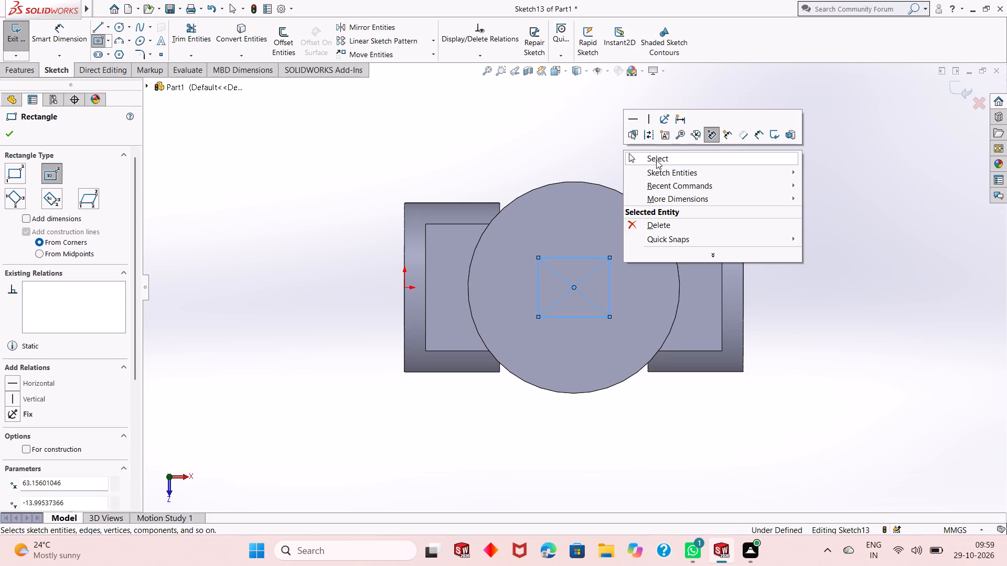
{"action": "left_click", "coordinate": [656, 160]}
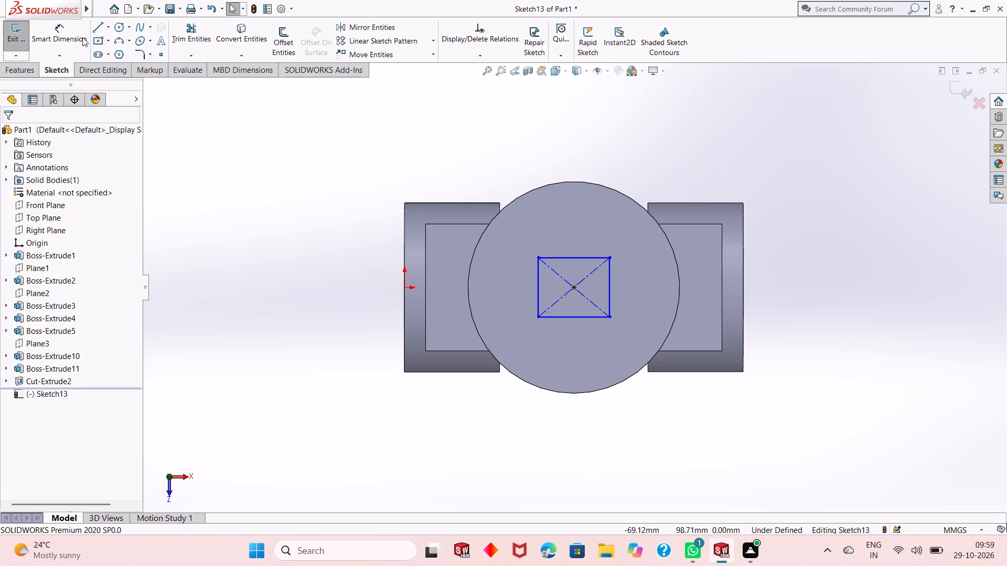
Dimension the rectangle's horizontal side to 45 mm.
{"action": "left_click", "coordinate": [79, 39]}
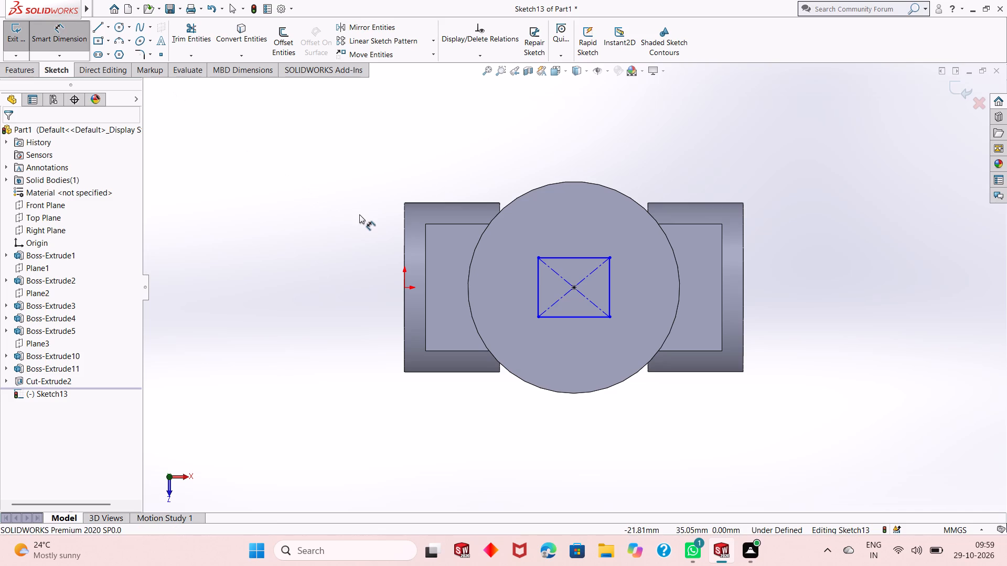
{"action": "left_click", "coordinate": [595, 315]}
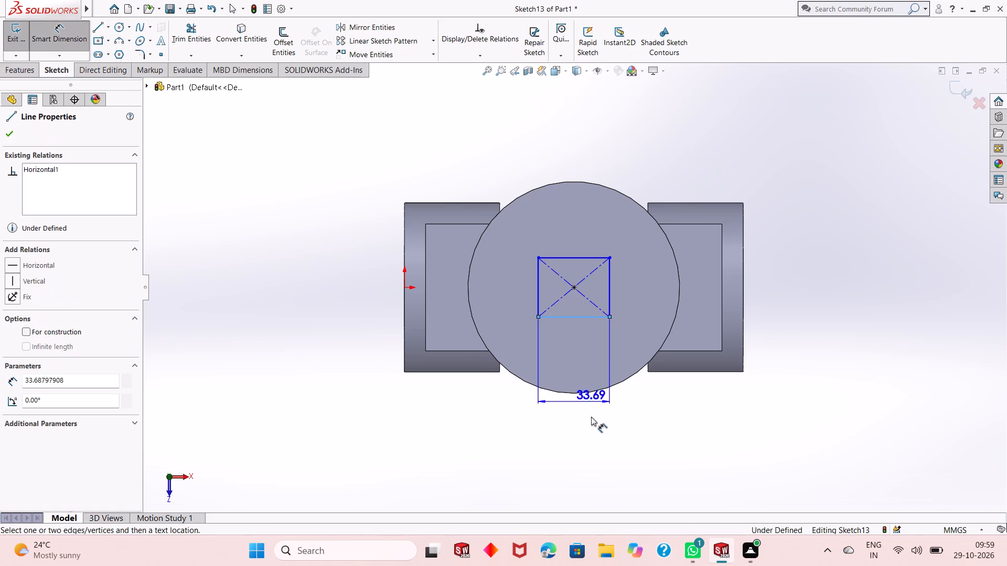
{"action": "left_click", "coordinate": [591, 426]}
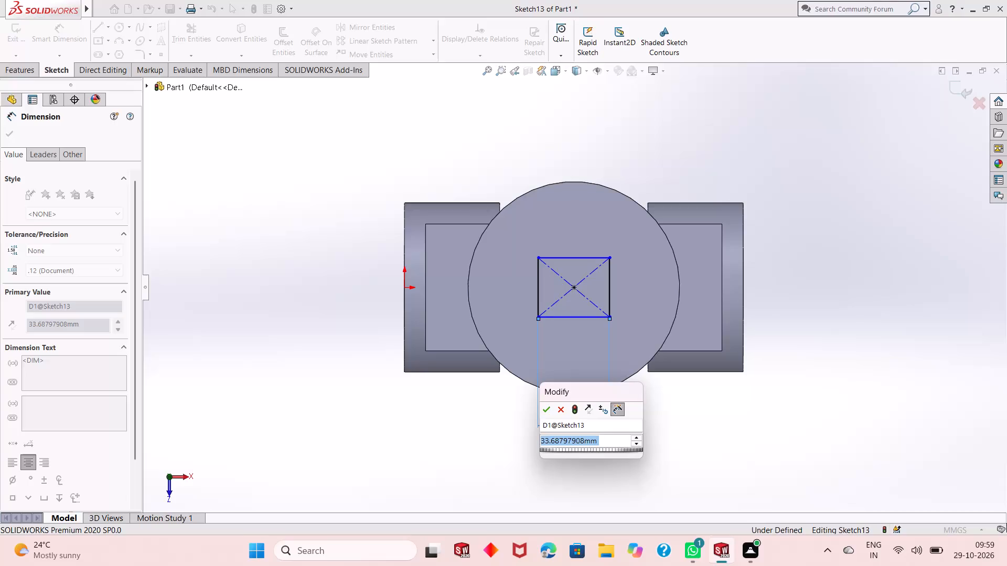
{"action": "type", "text": "45"}
{"action": "key", "text": "Return"}
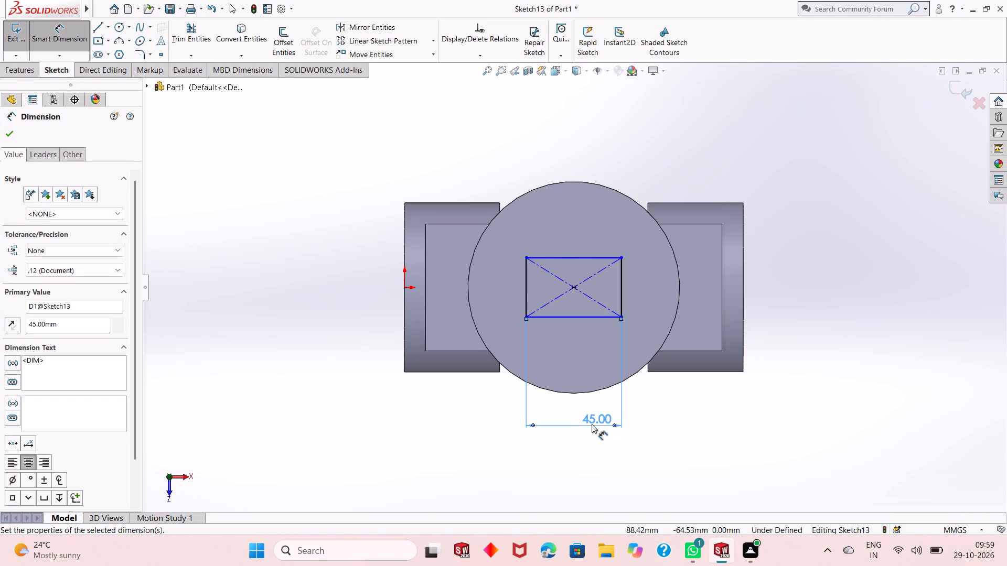
{"action": "right_click", "coordinate": [775, 210]}
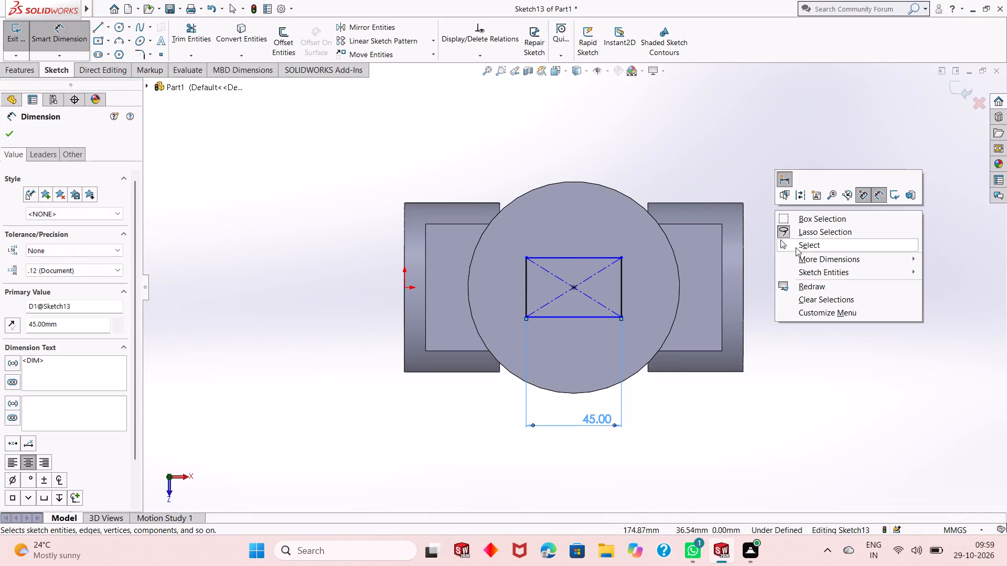
{"action": "left_click", "coordinate": [798, 249]}
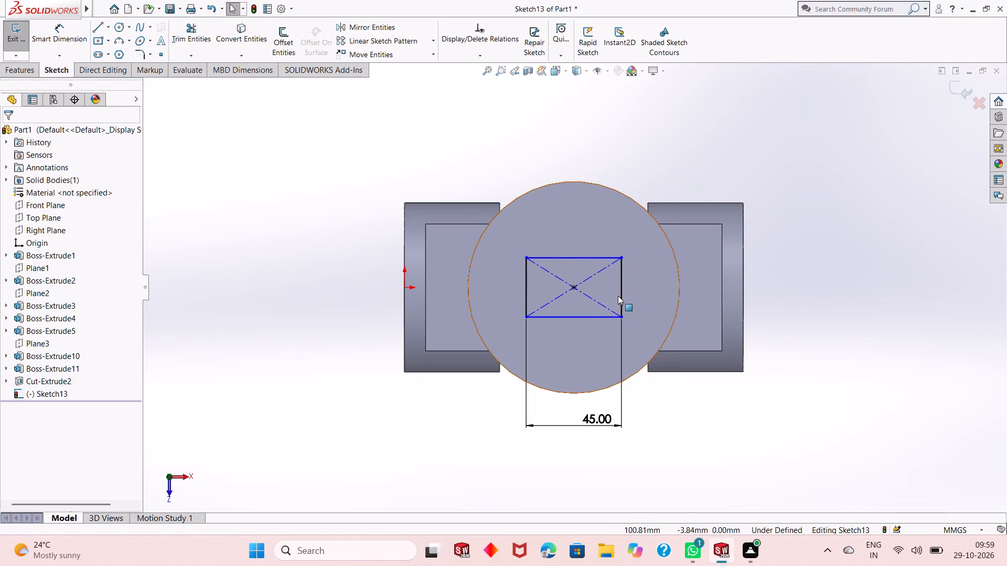
Add an Equal relation between two adjacent sides of the rectangle, making it a square.
{"action": "left_click", "coordinate": [620, 293]}
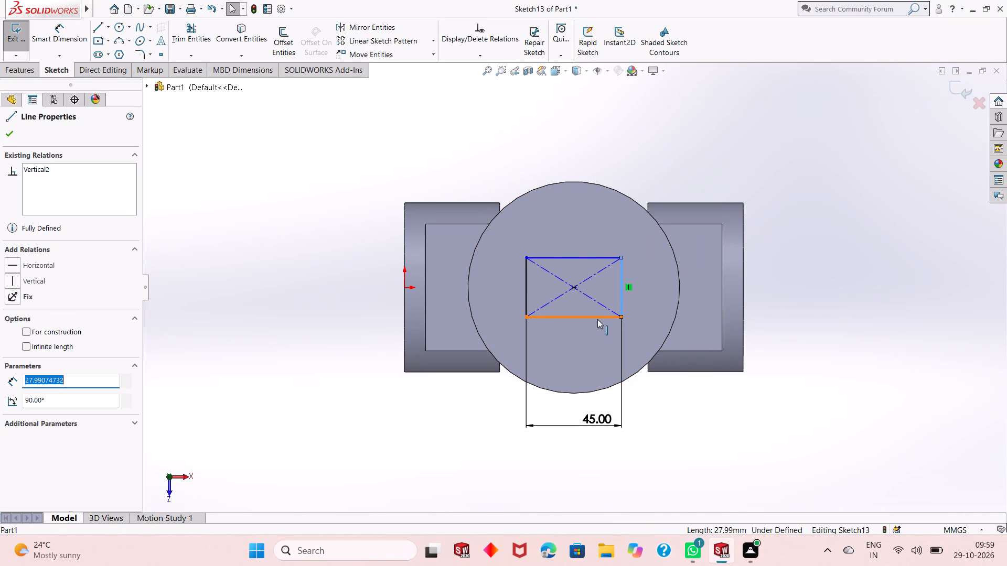
{"action": "left_click", "coordinate": [597, 319], "text": "ctrl"}
{"action": "left_click", "coordinate": [712, 268]}
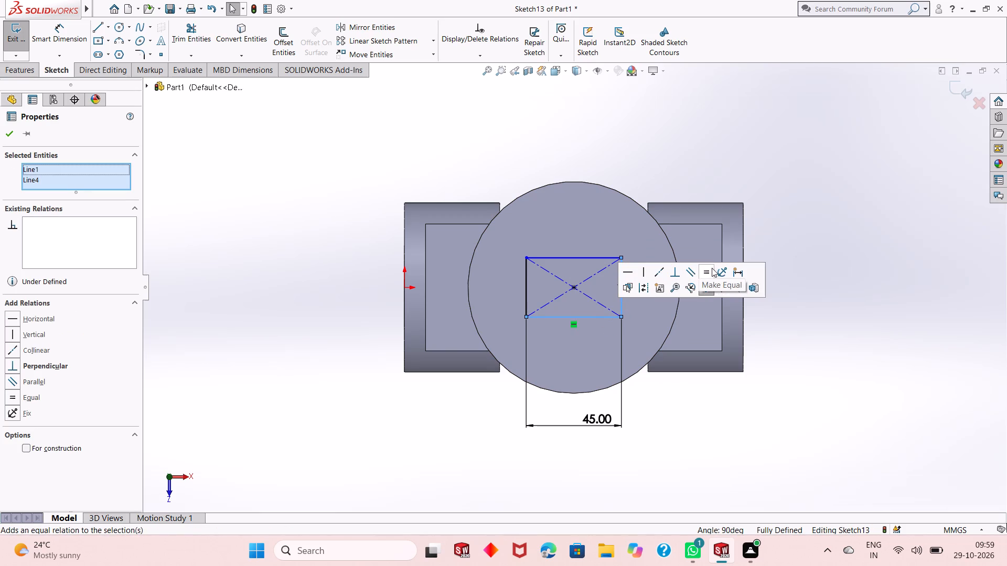
{"action": "left_click", "coordinate": [9, 139]}
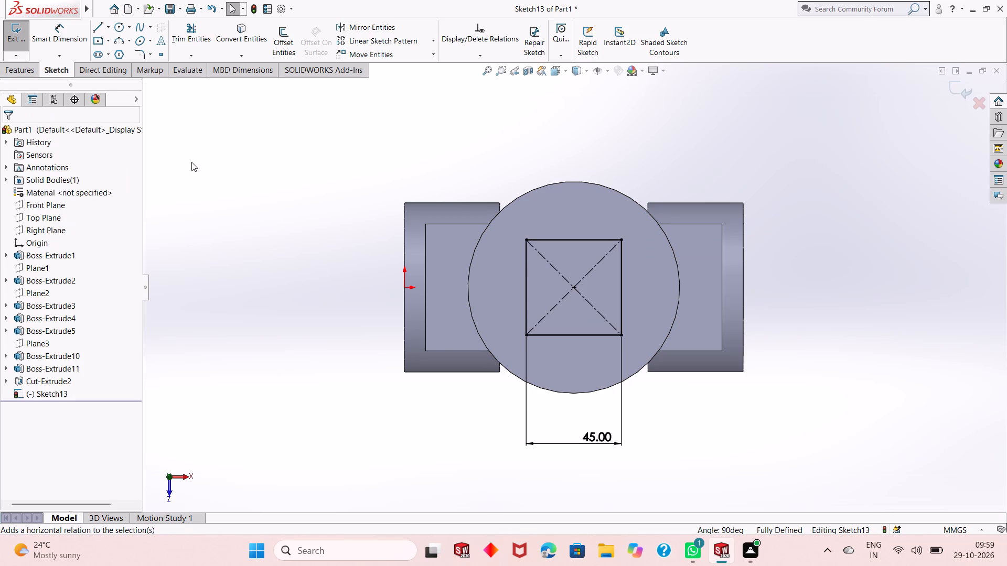
Cut-extrude the 45 mm square down through the stepped boss with the Up To Next end condition.
{"action": "left_click", "coordinate": [24, 73]}
{"action": "left_click", "coordinate": [180, 37]}
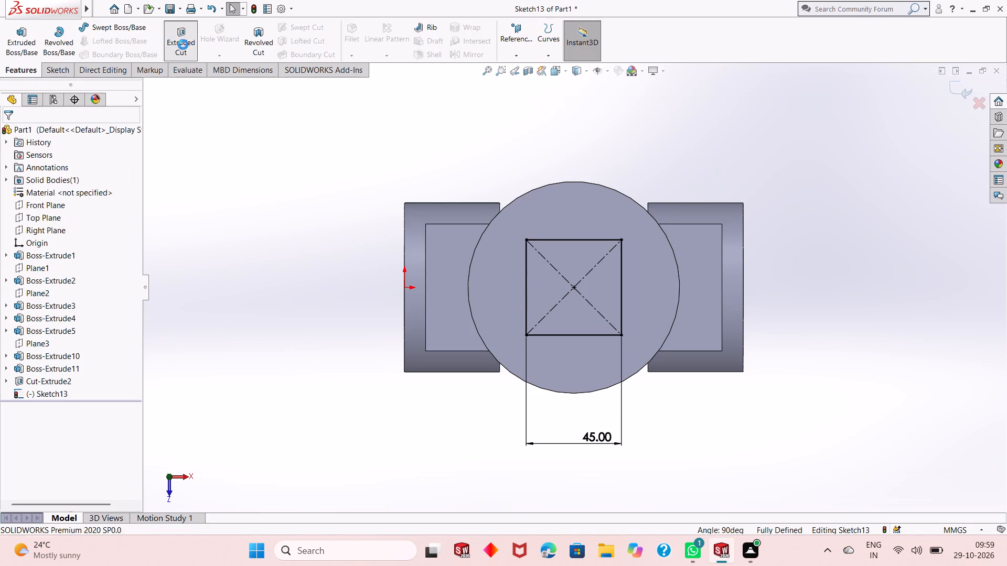
{"action": "middle_click_drag", "start_coordinate": [508, 371], "coordinate": [524, 167]}
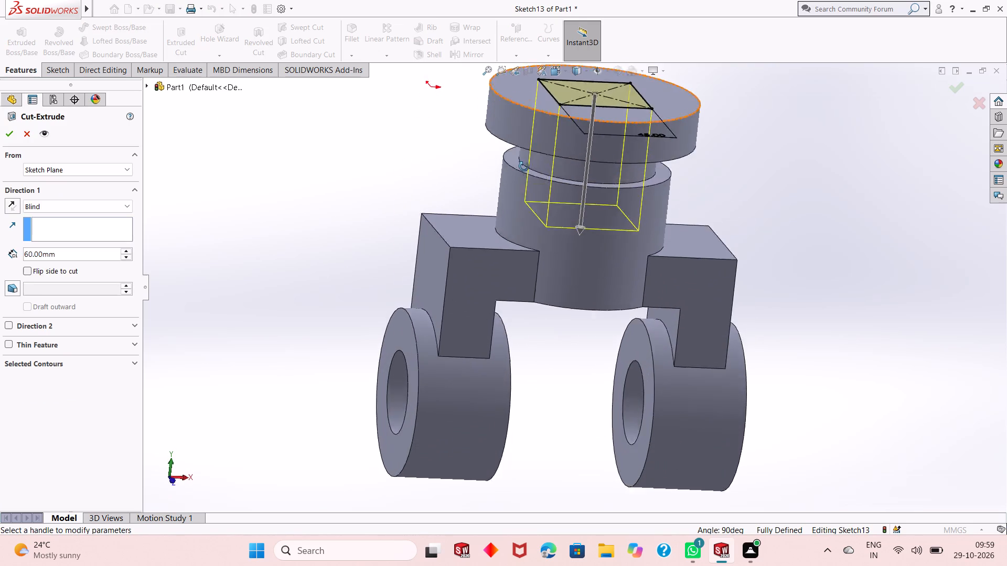
{"action": "middle_click_drag", "start_coordinate": [524, 167], "coordinate": [515, 121]}
{"action": "scroll", "coordinate": [542, 217], "scroll_direction": "up", "scroll_amount": 2}
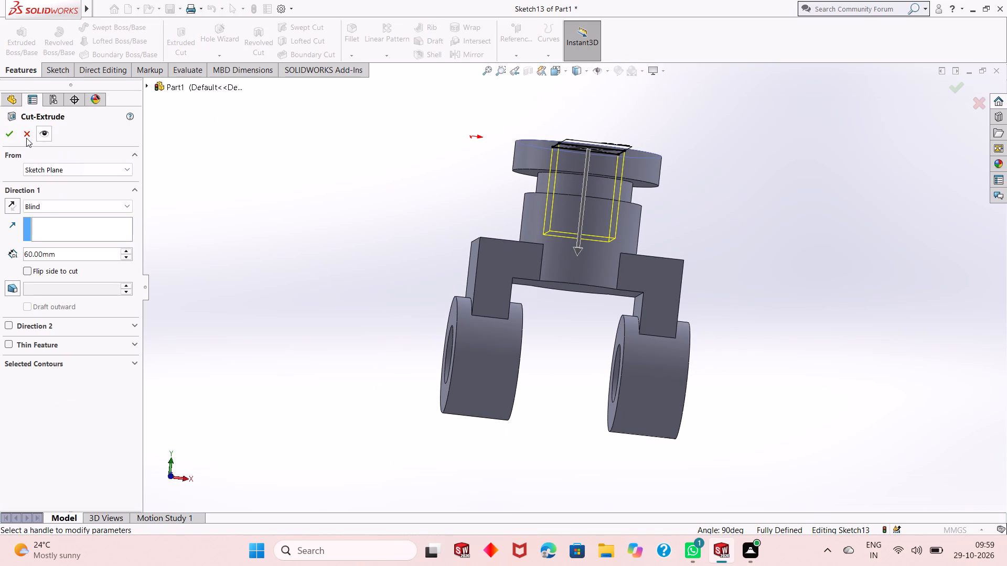
{"action": "left_click", "coordinate": [48, 211]}
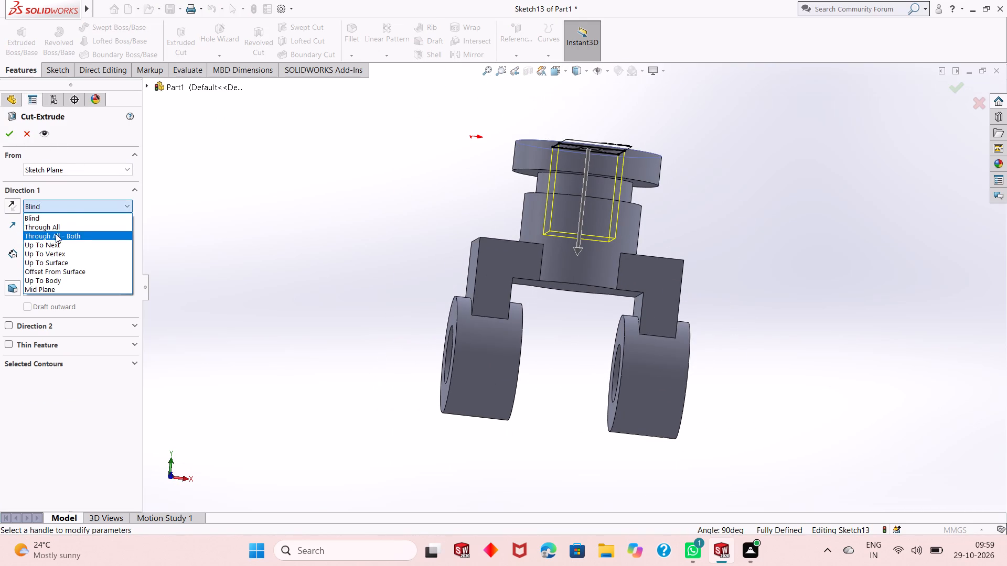
{"action": "left_click", "coordinate": [58, 242]}
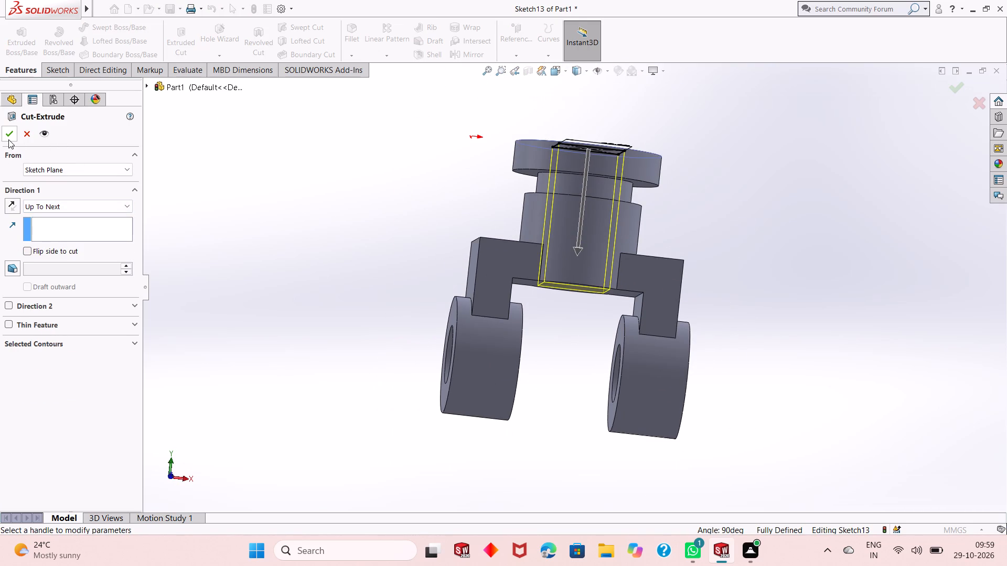
{"action": "left_click", "coordinate": [8, 139]}
Examine the square cut through the boss from the underside, above and the side.
{"action": "left_click", "coordinate": [314, 244]}
{"action": "middle_click_drag", "start_coordinate": [436, 324], "coordinate": [435, 280]}
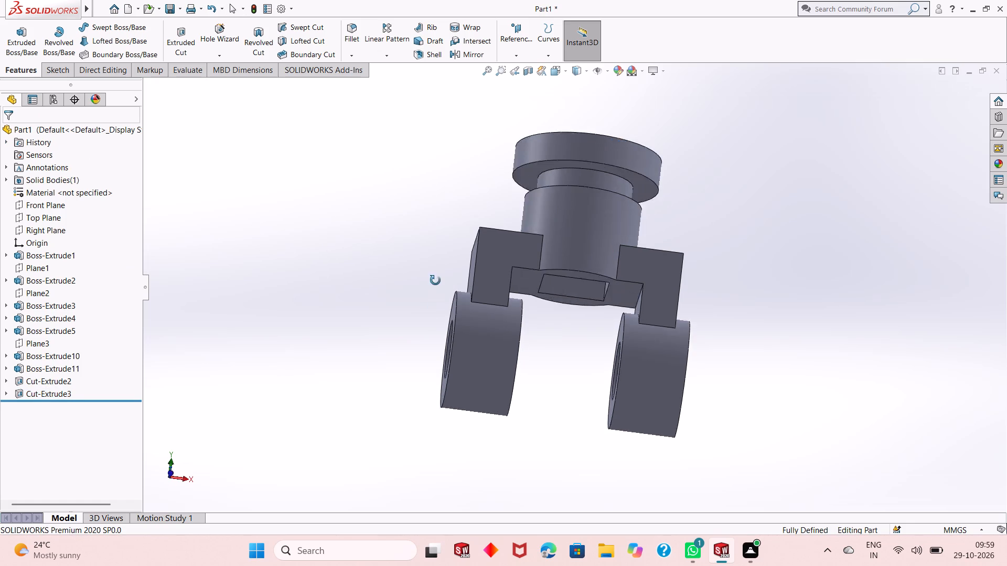
{"action": "middle_click_drag", "start_coordinate": [435, 280], "coordinate": [441, 464]}
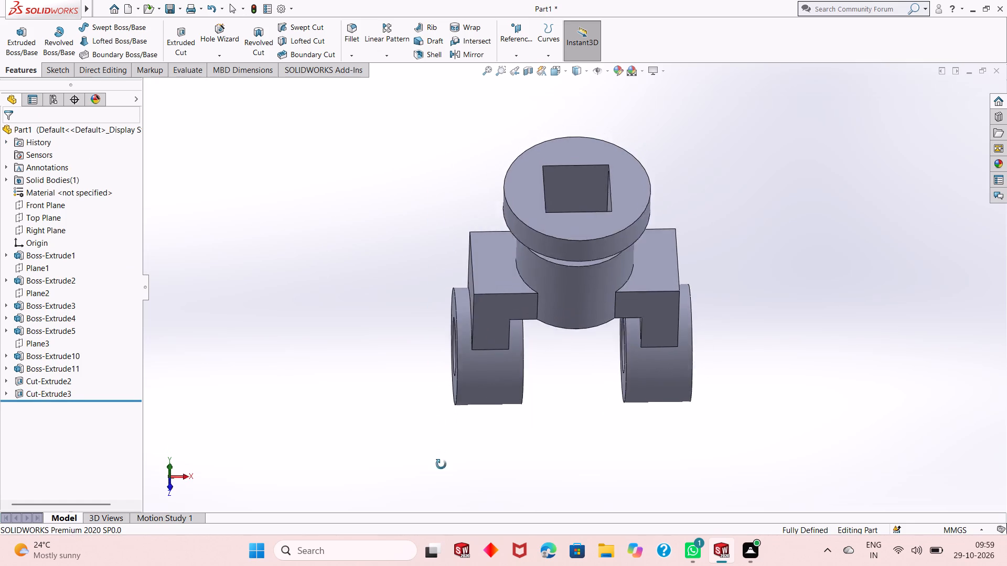
{"action": "middle_click_drag", "start_coordinate": [441, 464], "coordinate": [444, 464]}
{"action": "middle_click_drag", "start_coordinate": [556, 312], "coordinate": [551, 283]}
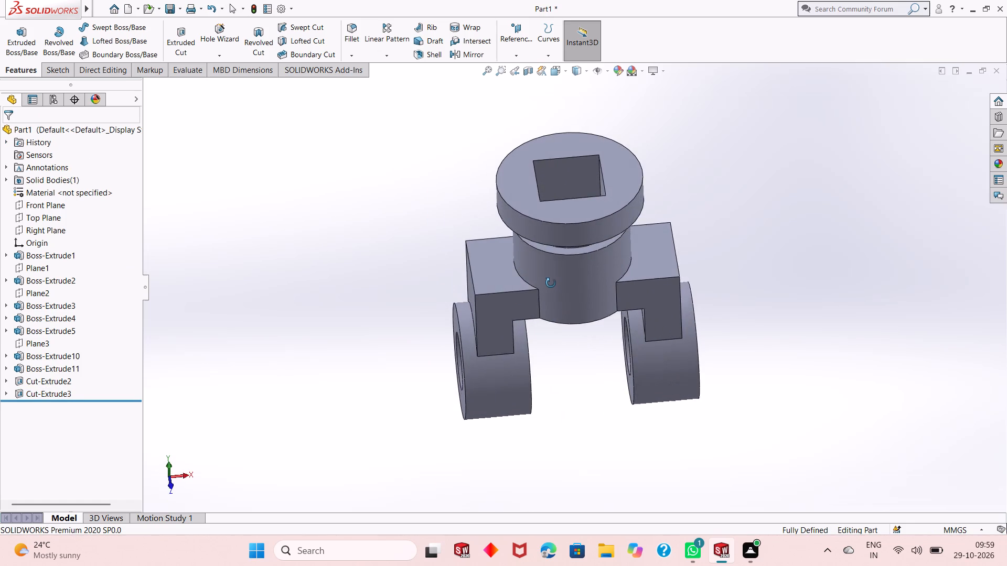
{"action": "middle_click_drag", "start_coordinate": [551, 283], "coordinate": [592, 196]}
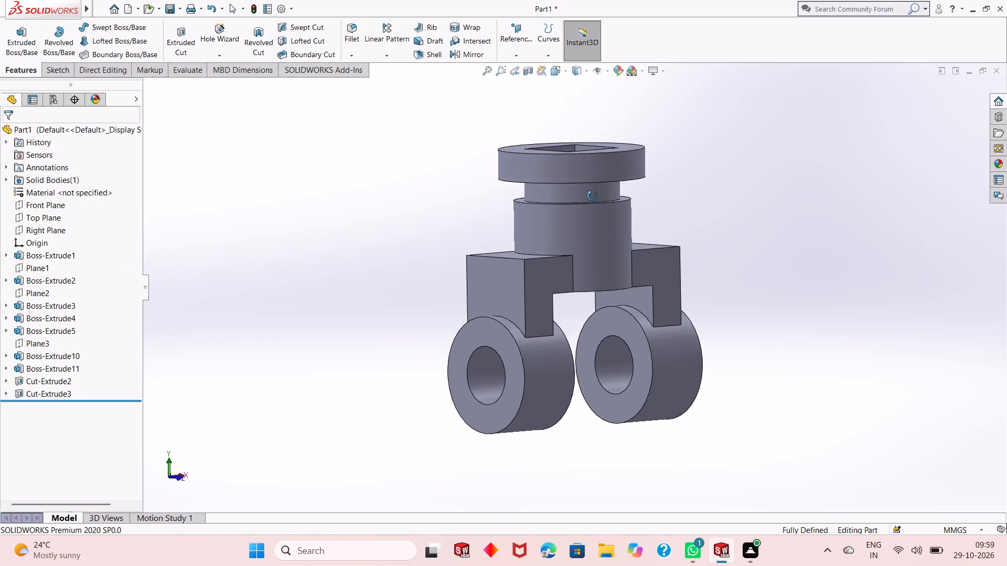
{"action": "middle_click_drag", "start_coordinate": [592, 196], "coordinate": [584, 219]}
{"action": "scroll", "coordinate": [584, 219], "scroll_direction": "up", "scroll_amount": 1}
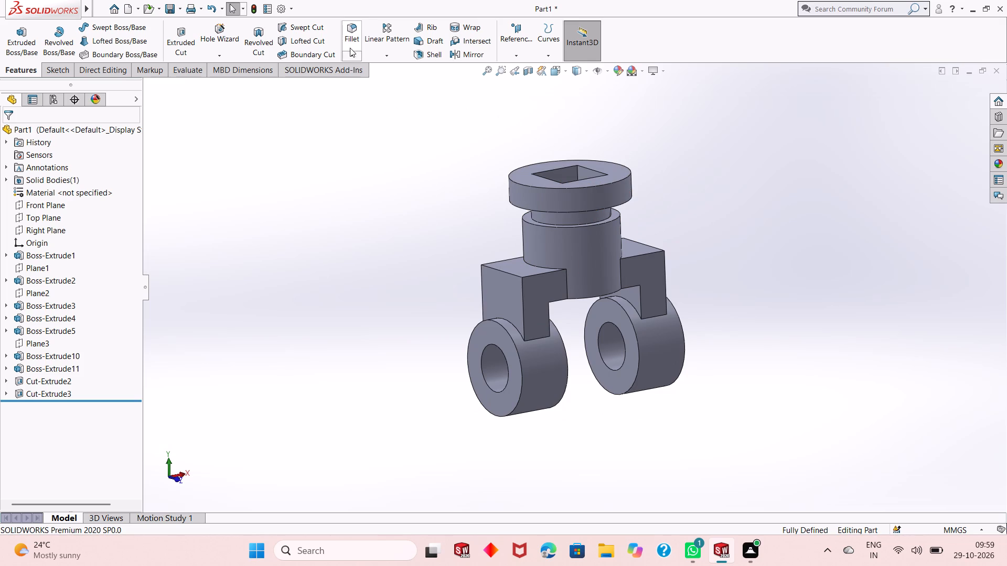
Fillet the four outer circular rim edges of the two bored cylinders with a 5 mm radius.
{"action": "left_click", "coordinate": [349, 39]}
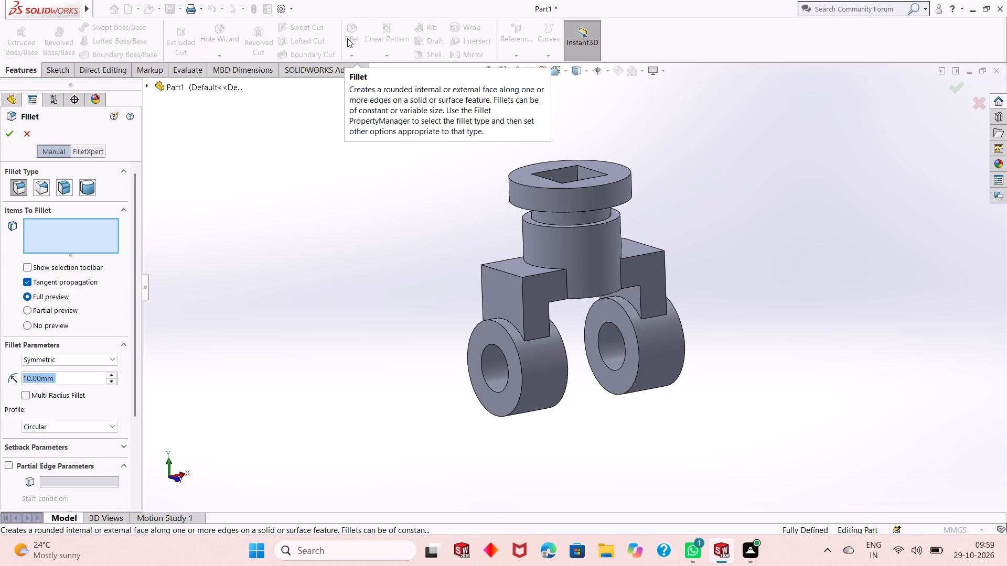
{"action": "key", "text": "5"}
{"action": "key", "text": "Return"}
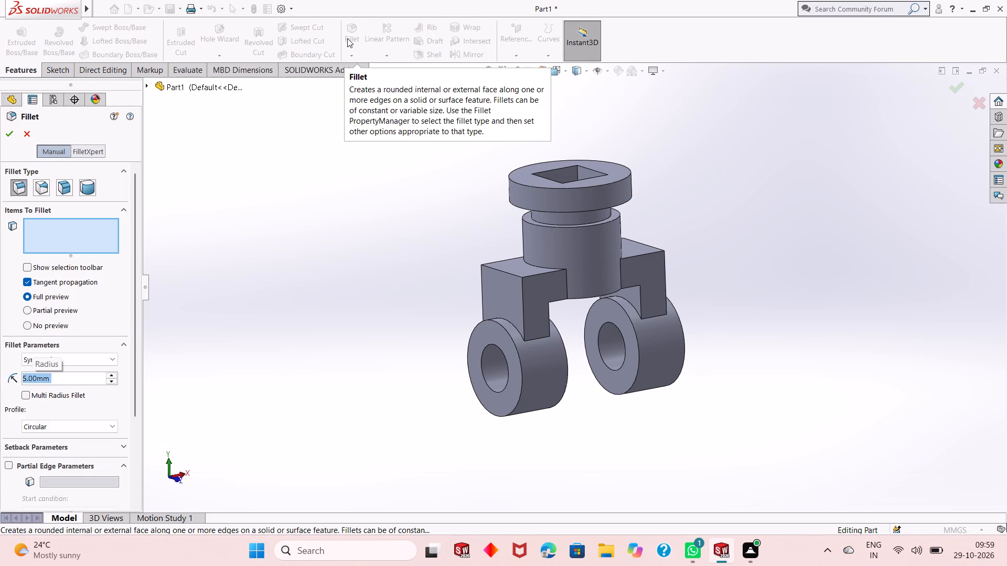
{"action": "left_click", "coordinate": [516, 349]}
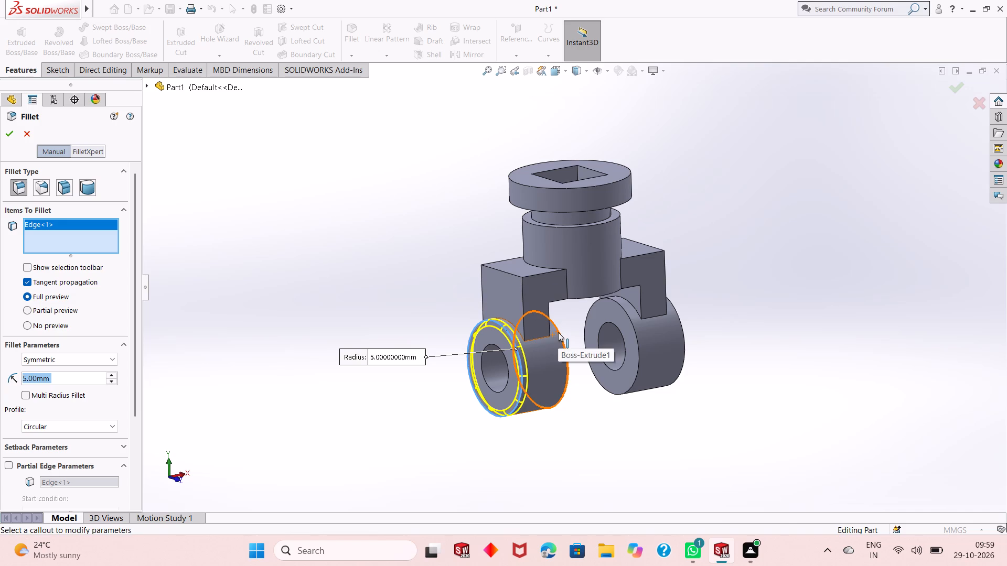
{"action": "left_click", "coordinate": [558, 332]}
{"action": "left_click", "coordinate": [619, 306]}
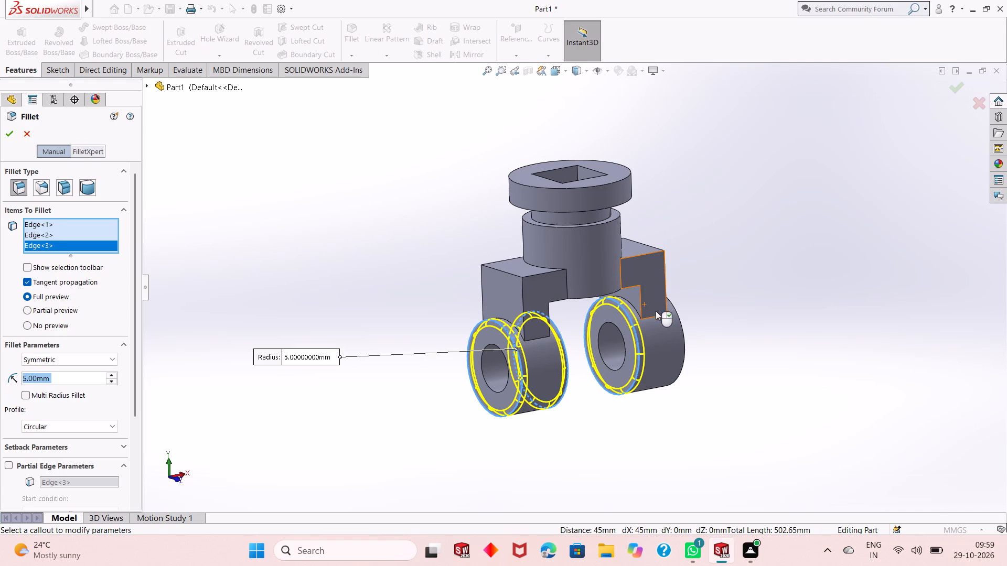
{"action": "left_click", "coordinate": [680, 318]}
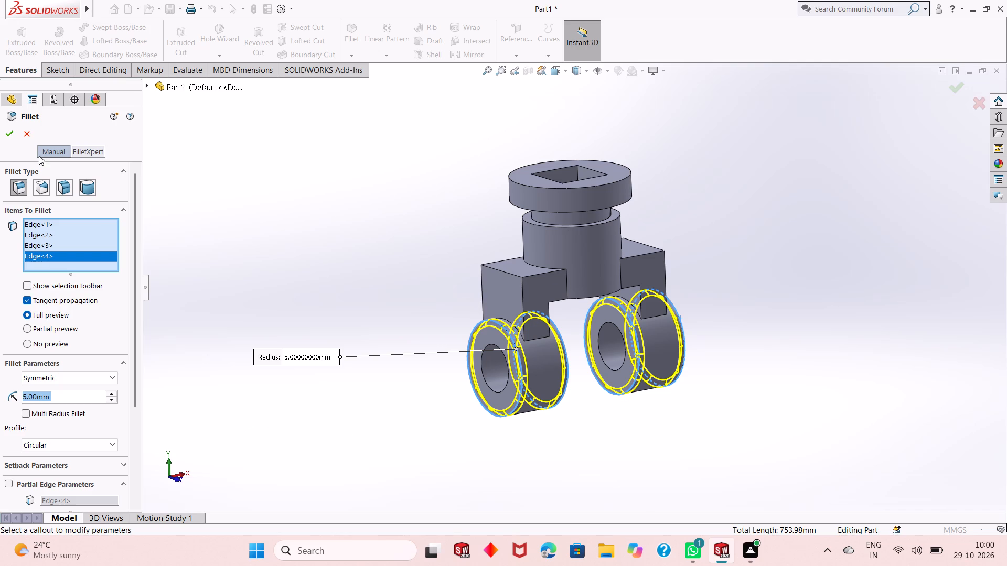
{"action": "left_click", "coordinate": [6, 137]}
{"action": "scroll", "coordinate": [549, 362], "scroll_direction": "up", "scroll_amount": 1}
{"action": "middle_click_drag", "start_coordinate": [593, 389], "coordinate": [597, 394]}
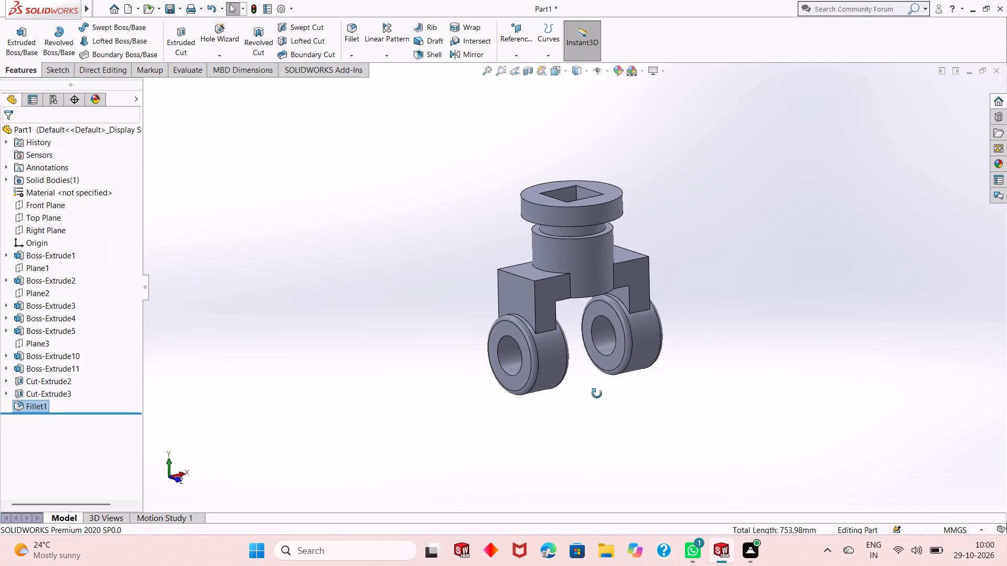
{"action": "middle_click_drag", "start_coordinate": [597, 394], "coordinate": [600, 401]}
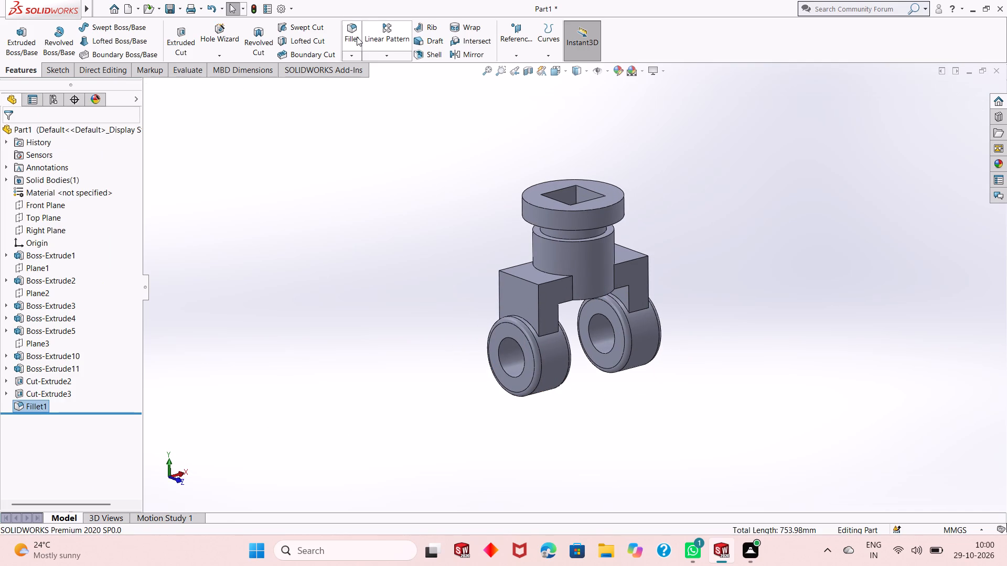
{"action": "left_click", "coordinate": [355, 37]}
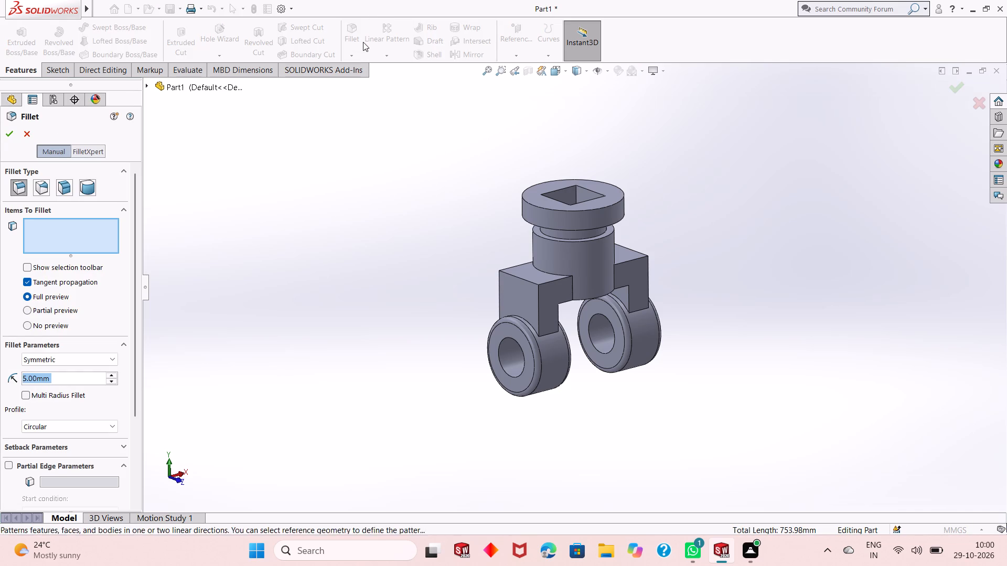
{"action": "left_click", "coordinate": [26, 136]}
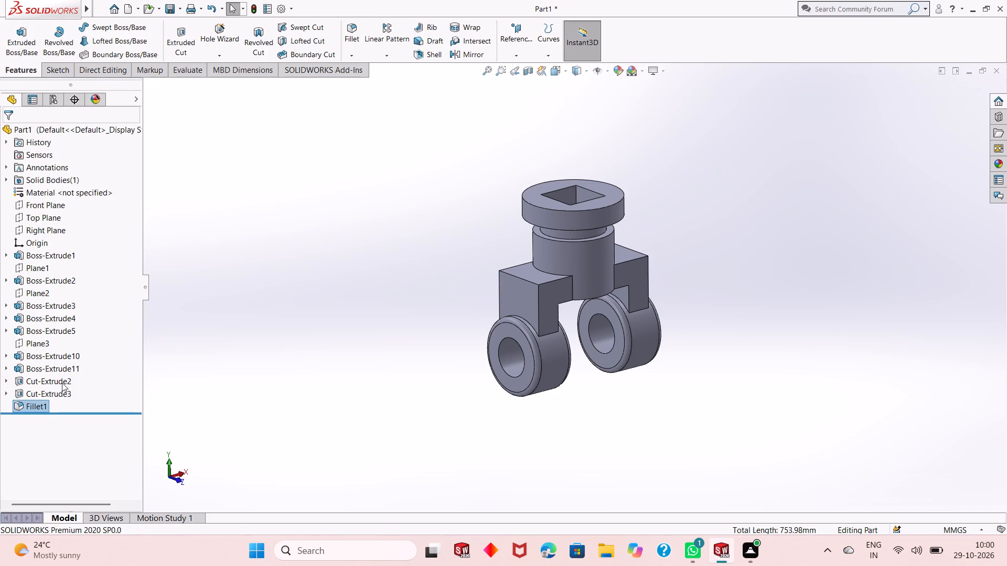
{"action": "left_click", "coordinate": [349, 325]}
Edit the rim fillet and add one curved and one straight edge where the block meets the first cylinder.
{"action": "left_click", "coordinate": [33, 404]}
{"action": "left_click", "coordinate": [40, 374]}
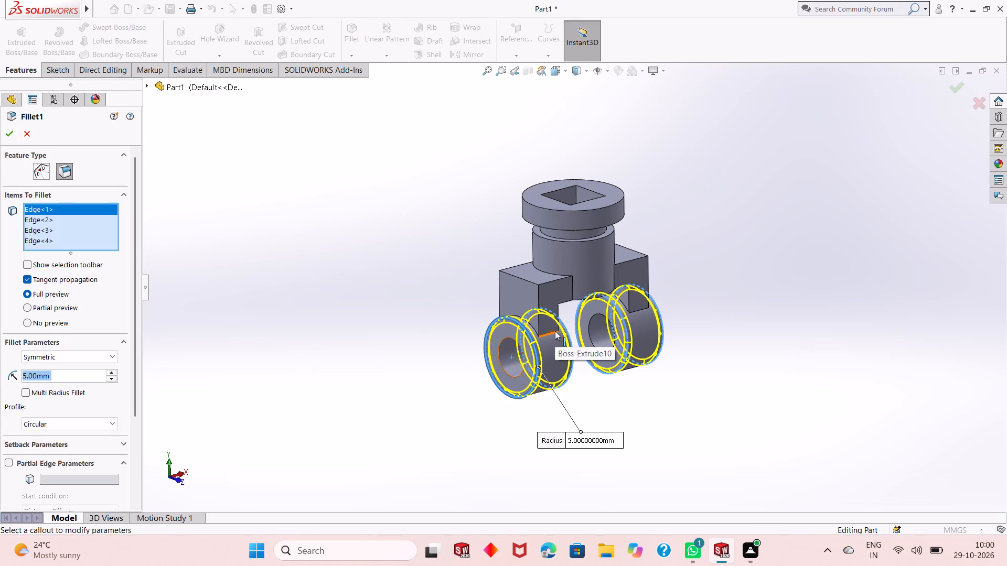
{"action": "scroll", "coordinate": [555, 331], "scroll_direction": "down", "scroll_amount": 2}
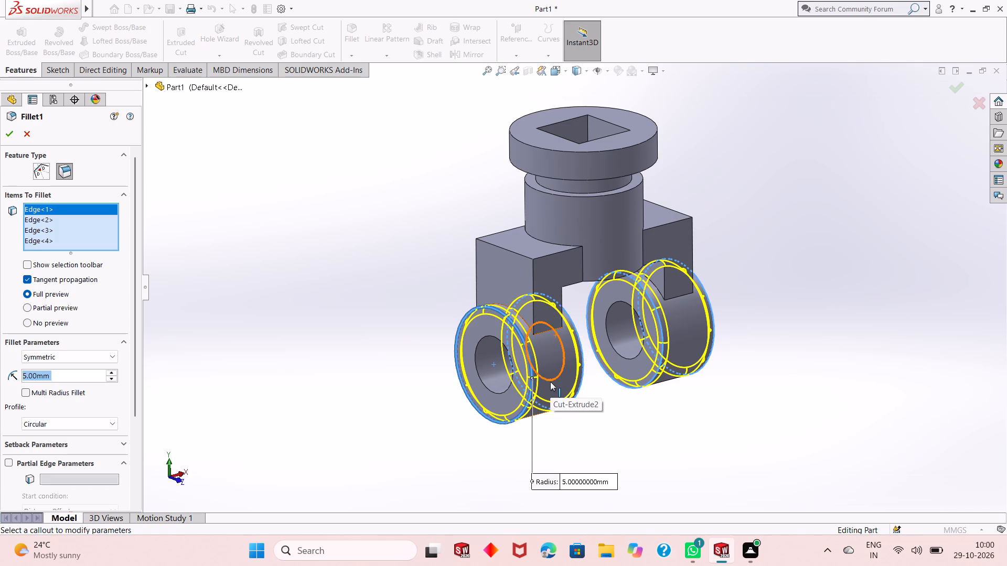
{"action": "scroll", "coordinate": [550, 382], "scroll_direction": "down", "scroll_amount": 1}
{"action": "scroll", "coordinate": [539, 372], "scroll_direction": "up", "scroll_amount": 1}
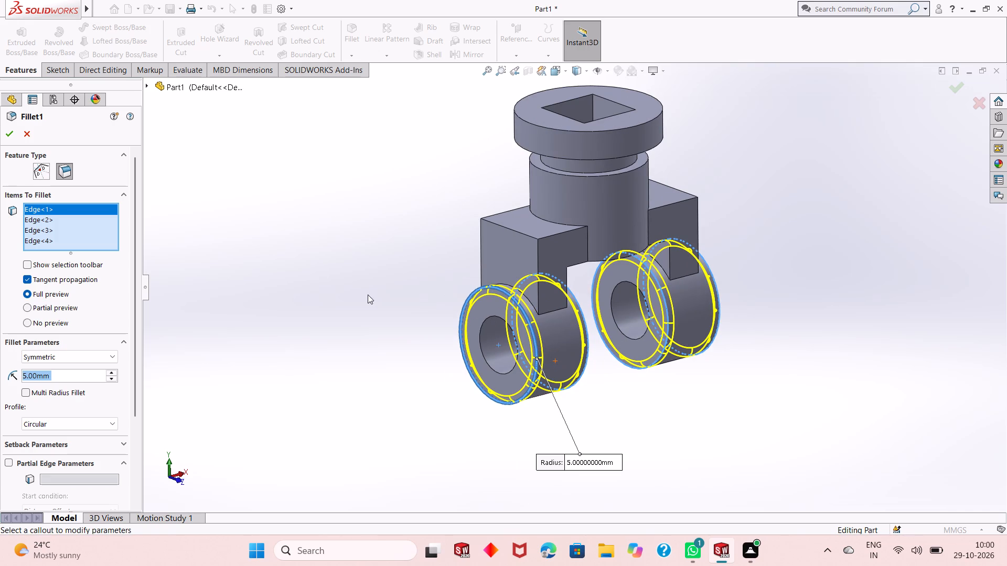
{"action": "left_click", "coordinate": [531, 303]}
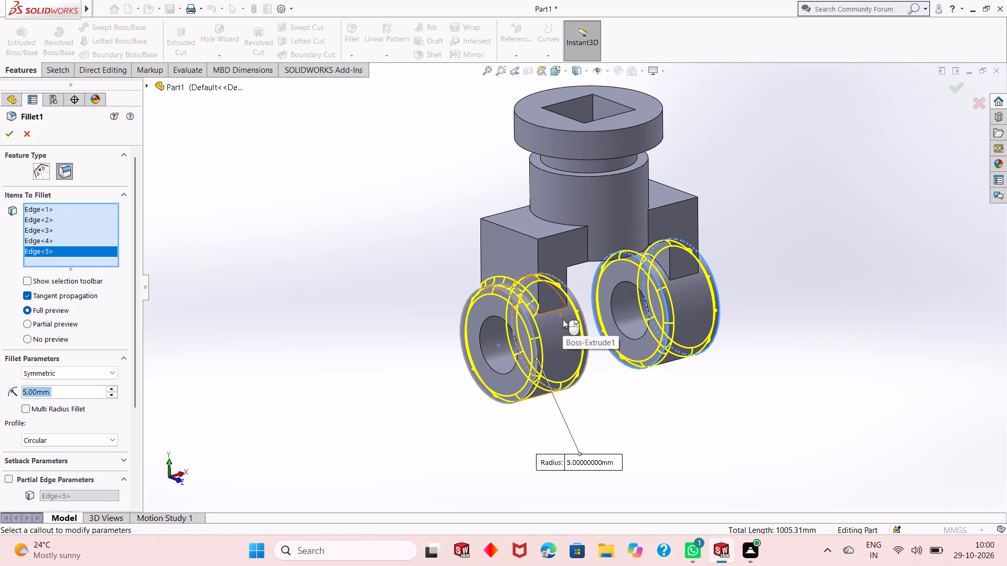
{"action": "middle_click_drag", "start_coordinate": [541, 335], "coordinate": [535, 362]}
{"action": "scroll", "coordinate": [496, 357], "scroll_direction": "down", "scroll_amount": 1}
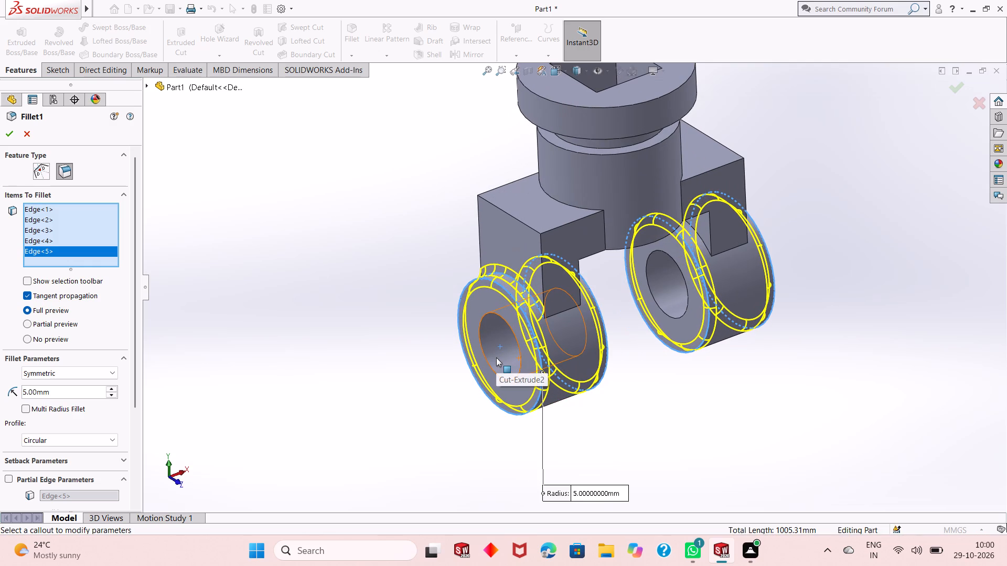
{"action": "scroll", "coordinate": [496, 357], "scroll_direction": "down", "scroll_amount": 1}
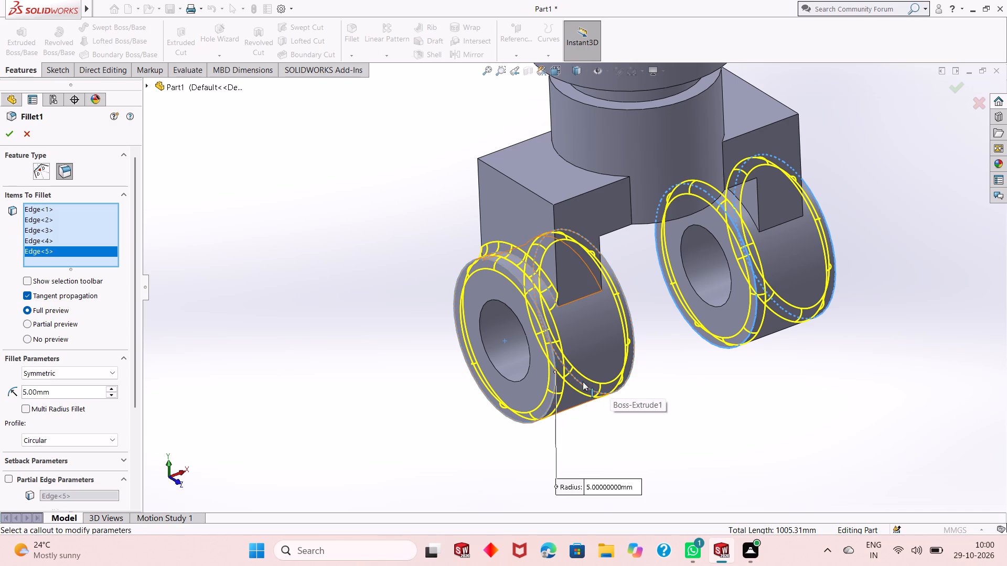
{"action": "left_click", "coordinate": [576, 300]}
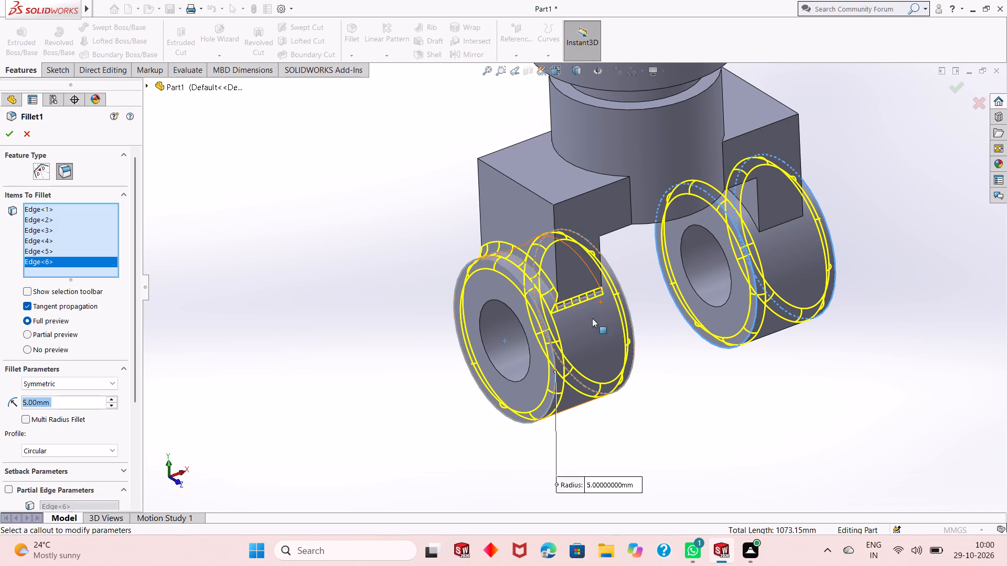
Add the curved and straight edges on the opposite side of the first cylinder's block joint to the 5 mm fillet.
{"action": "middle_click_drag", "start_coordinate": [630, 392], "coordinate": [614, 378]}
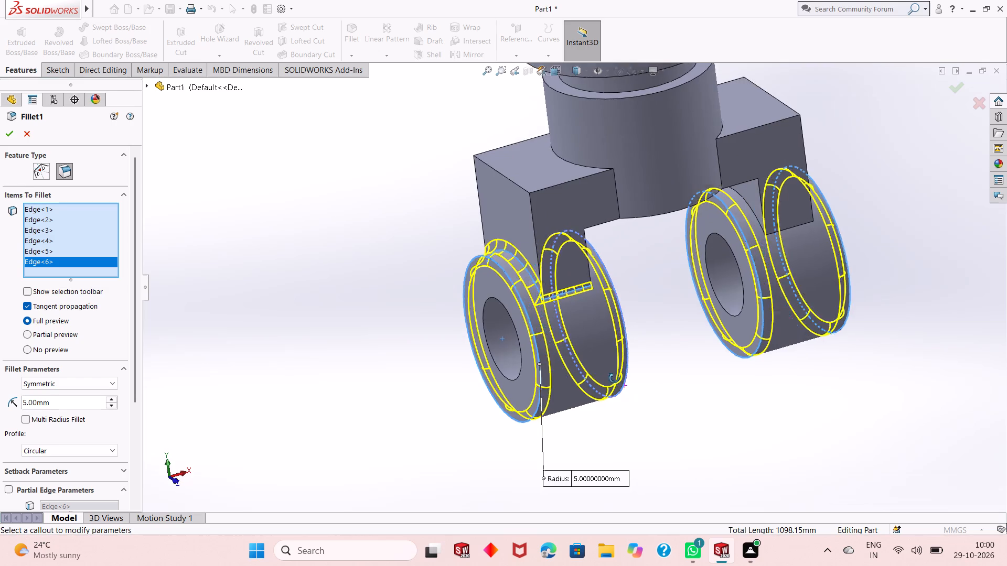
{"action": "middle_click_drag", "start_coordinate": [614, 378], "coordinate": [574, 400]}
{"action": "left_click", "coordinate": [564, 258]}
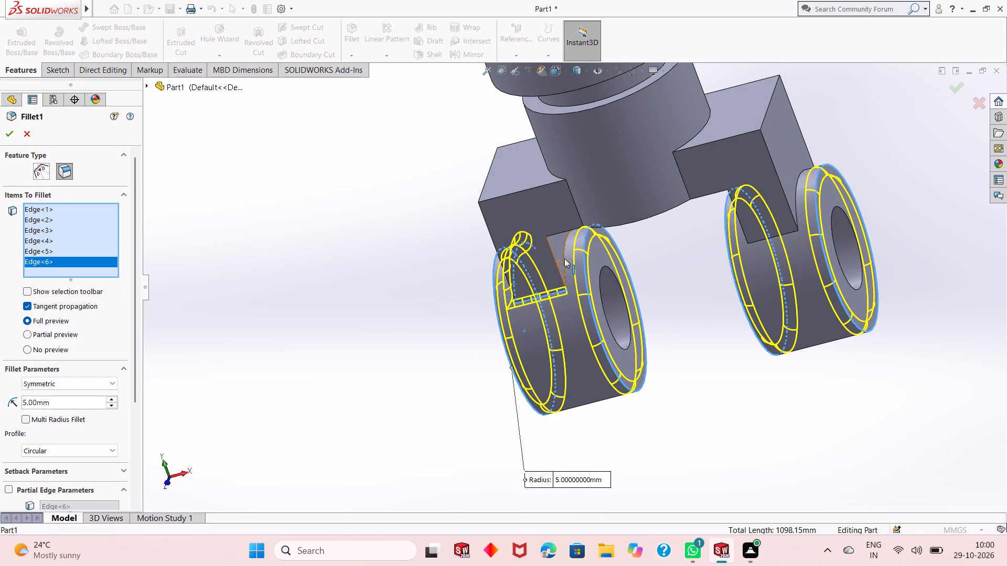
{"action": "middle_click_drag", "start_coordinate": [503, 313], "coordinate": [685, 319]}
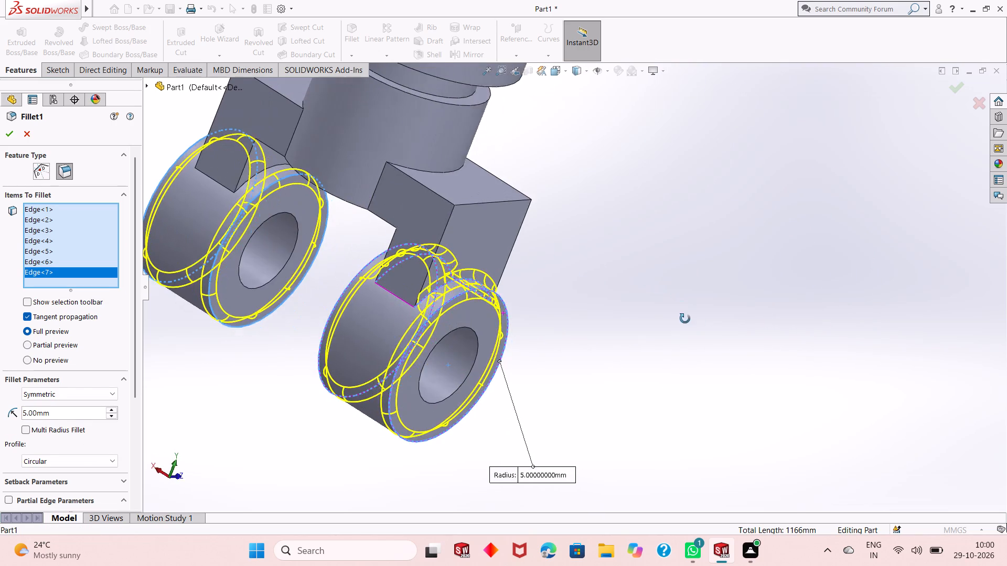
{"action": "middle_click_drag", "start_coordinate": [685, 319], "coordinate": [686, 323]}
{"action": "left_click", "coordinate": [397, 303]}
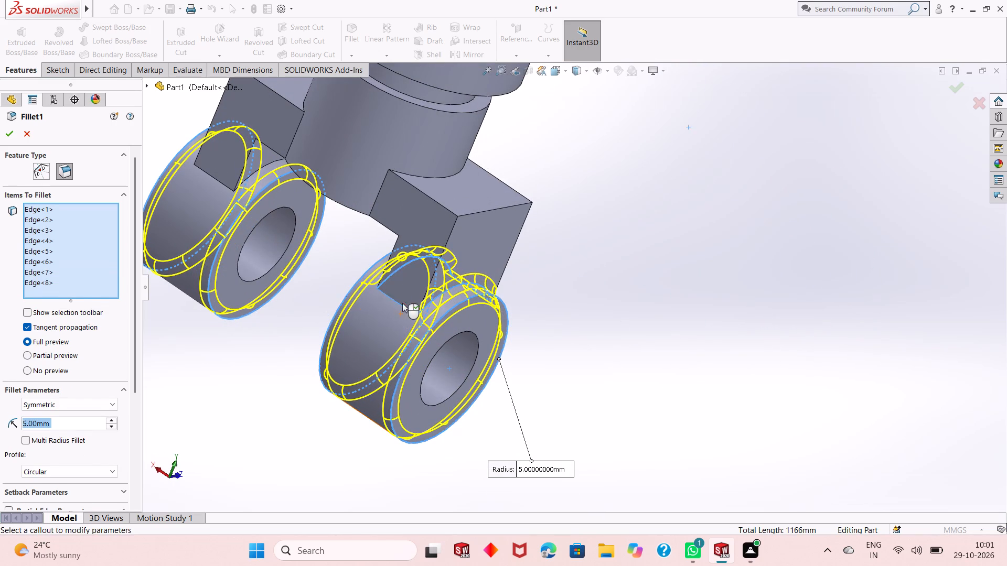
Add one curved and one straight edge where the block meets the second cylinder to the fillet, removing any stray face selection.
{"action": "scroll", "coordinate": [400, 314], "scroll_direction": "up", "scroll_amount": 1}
{"action": "scroll", "coordinate": [299, 186], "scroll_direction": "down", "scroll_amount": 6}
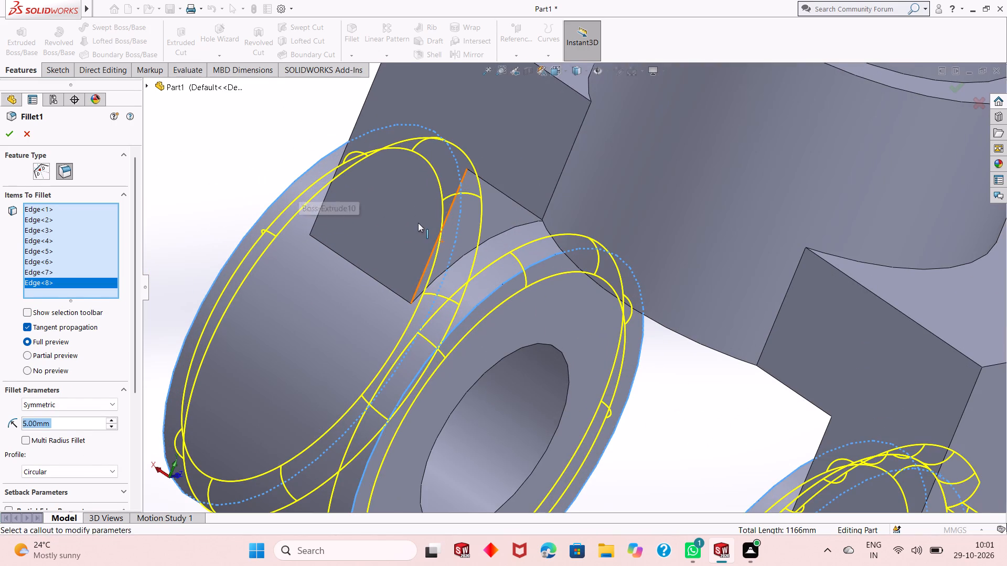
{"action": "left_click", "coordinate": [481, 243]}
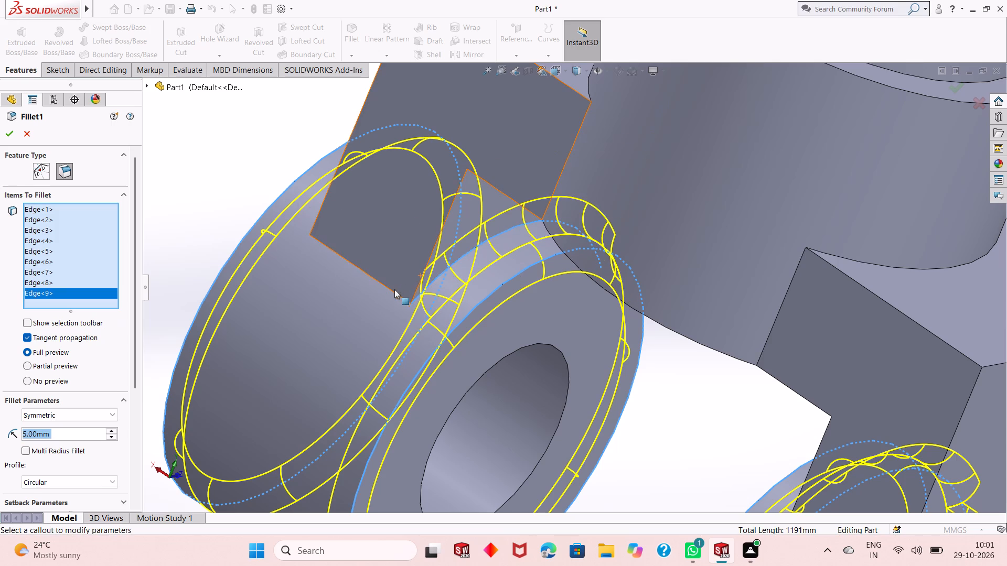
{"action": "left_click", "coordinate": [393, 294]}
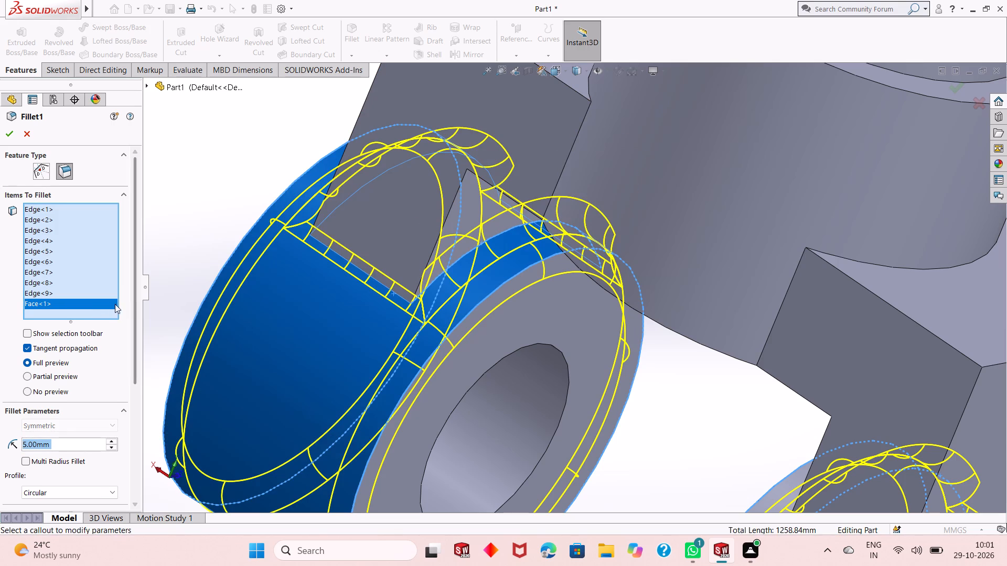
{"action": "right_click", "coordinate": [100, 306]}
{"action": "left_click", "coordinate": [111, 322]}
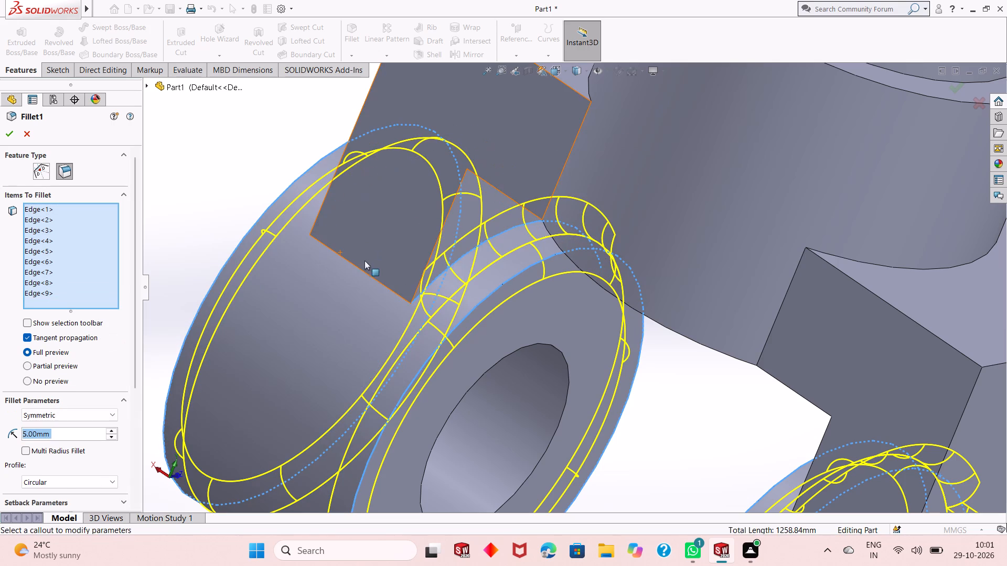
{"action": "left_click", "coordinate": [363, 271]}
Add the remaining curved and straight edges on the opposite side of the second cylinder's block joint and apply the 5 mm fillet.
{"action": "scroll", "coordinate": [391, 336], "scroll_direction": "up", "scroll_amount": 3}
{"action": "middle_click_drag", "start_coordinate": [370, 313], "coordinate": [385, 290]}
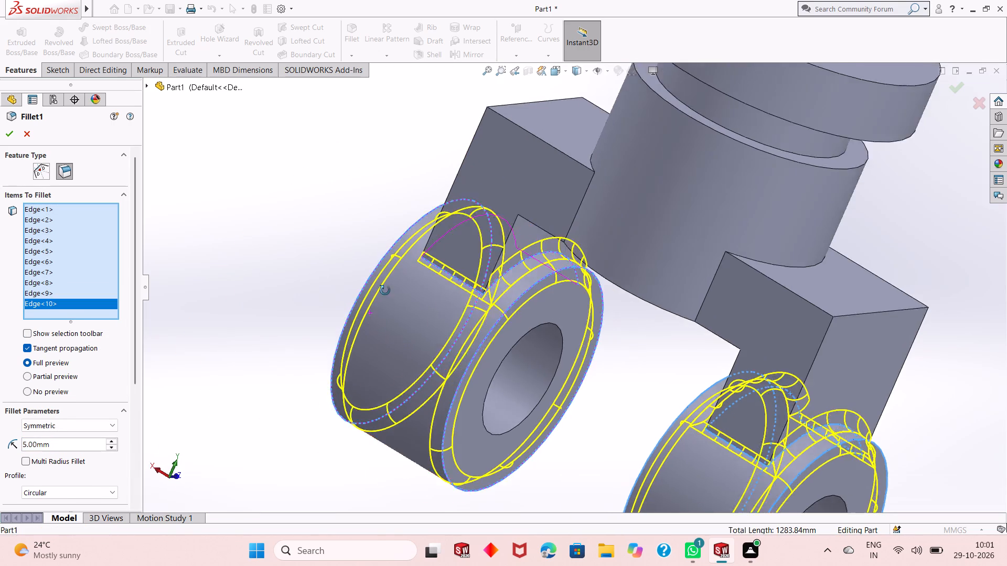
{"action": "middle_click_drag", "start_coordinate": [385, 290], "coordinate": [561, 391]}
{"action": "scroll", "coordinate": [353, 323], "scroll_direction": "up", "scroll_amount": 2}
{"action": "middle_click_drag", "start_coordinate": [329, 263], "coordinate": [337, 288]}
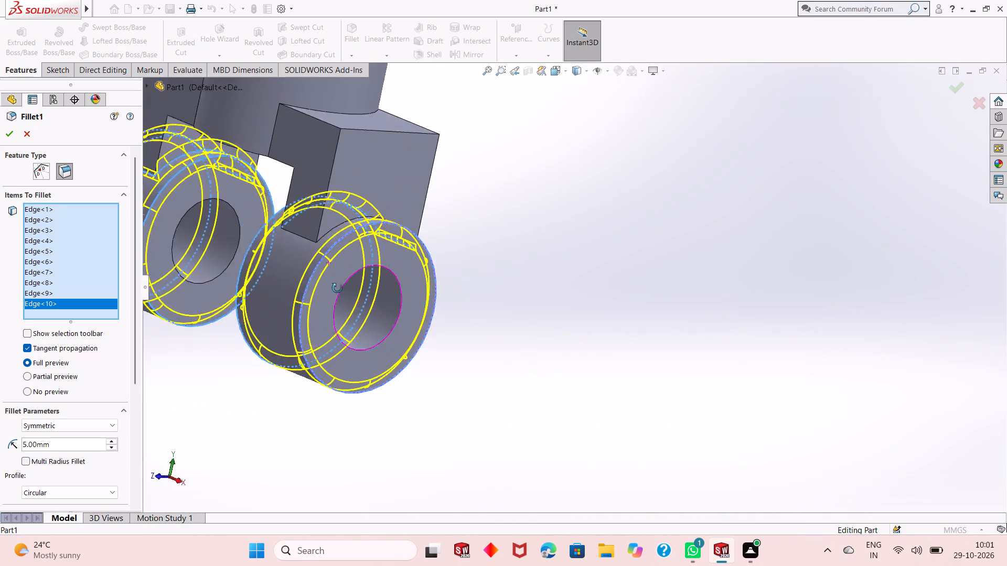
{"action": "middle_click_drag", "start_coordinate": [337, 288], "coordinate": [351, 352]}
{"action": "scroll", "coordinate": [279, 219], "scroll_direction": "down", "scroll_amount": 4}
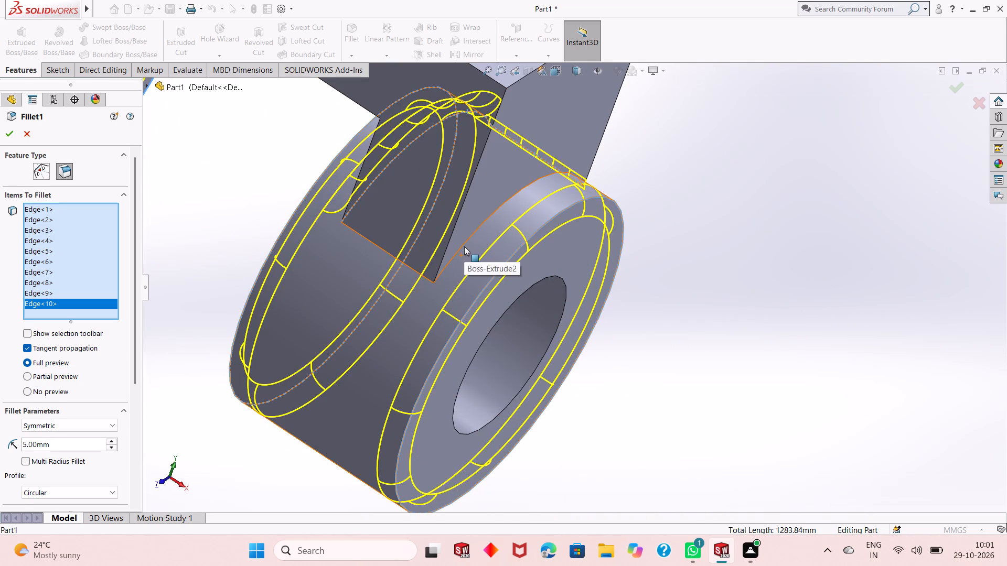
{"action": "left_click", "coordinate": [464, 246]}
{"action": "right_click", "coordinate": [89, 315]}
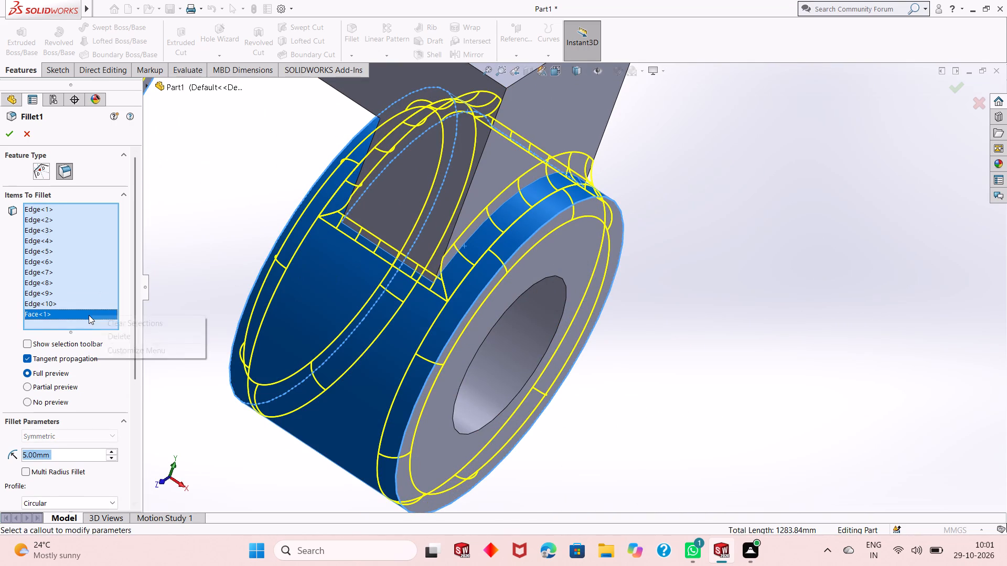
{"action": "left_click", "coordinate": [107, 332]}
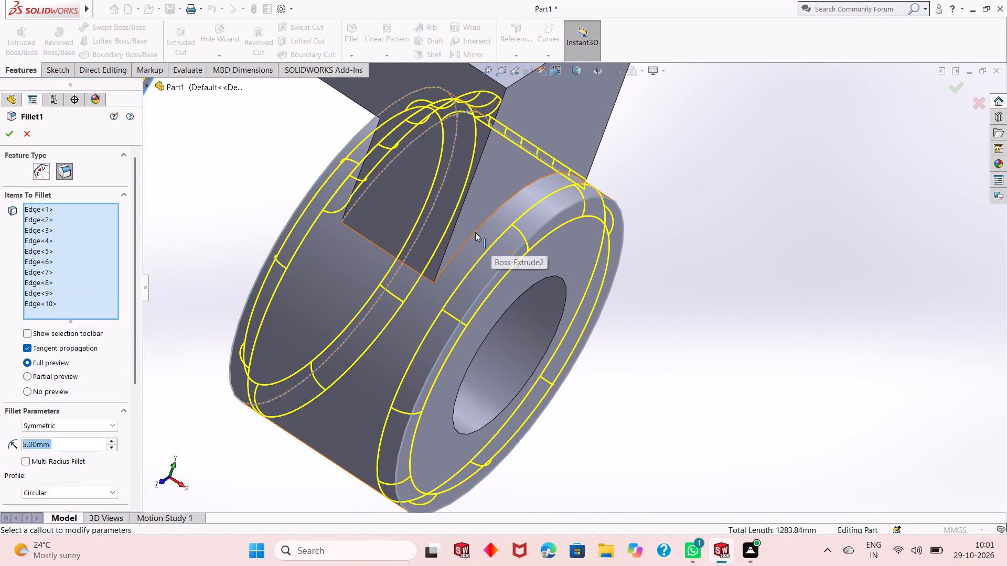
{"action": "left_click", "coordinate": [475, 232]}
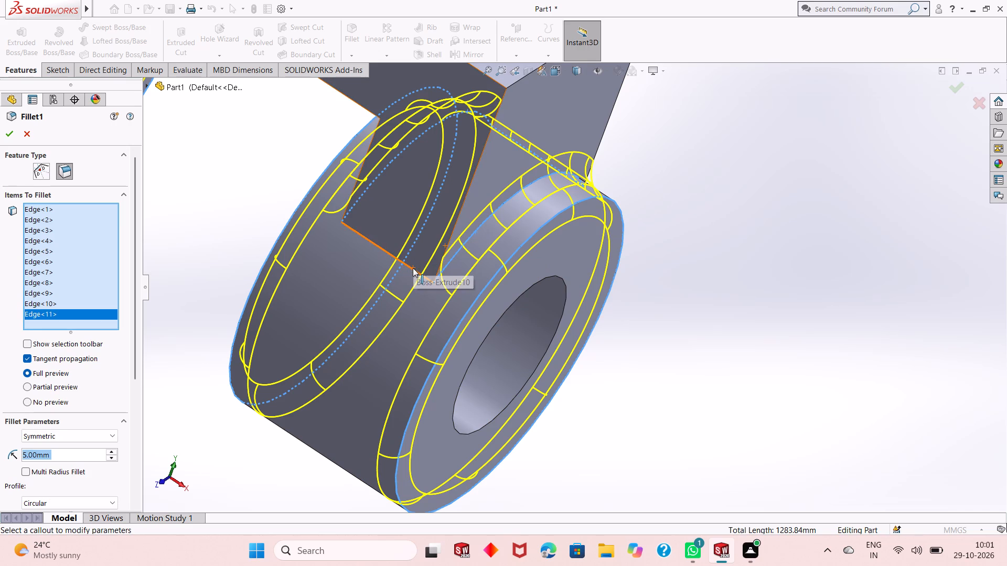
{"action": "left_click", "coordinate": [413, 269]}
{"action": "scroll", "coordinate": [493, 333], "scroll_direction": "up", "scroll_amount": 5}
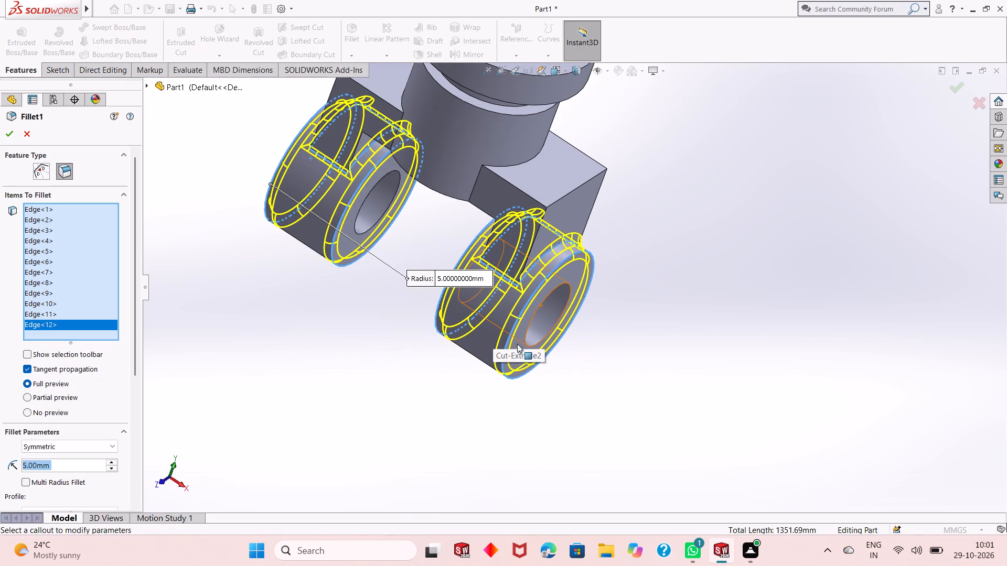
{"action": "scroll", "coordinate": [532, 349], "scroll_direction": "up", "scroll_amount": 1}
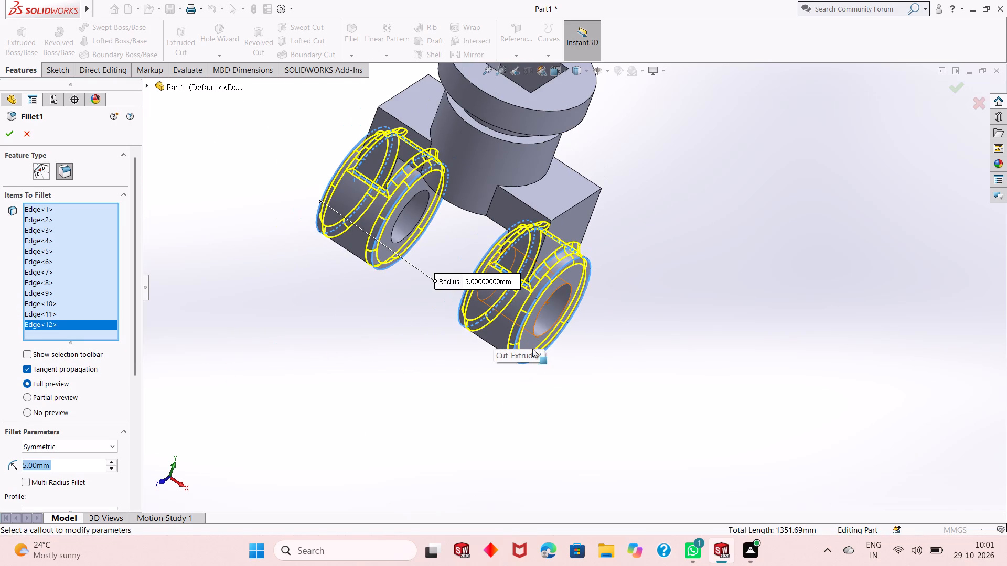
{"action": "middle_click_drag", "start_coordinate": [531, 349], "coordinate": [509, 323]}
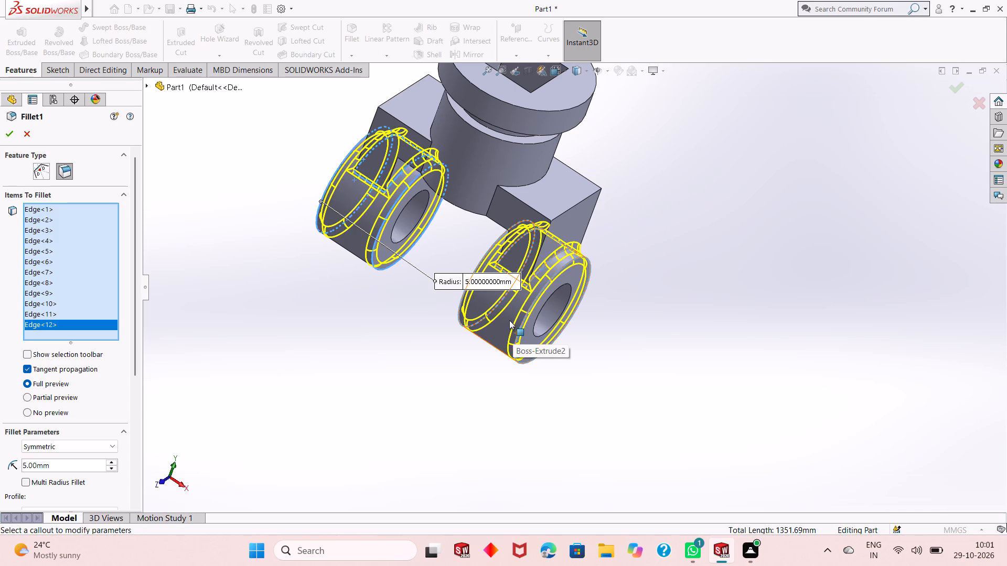
{"action": "left_click", "coordinate": [8, 133]}
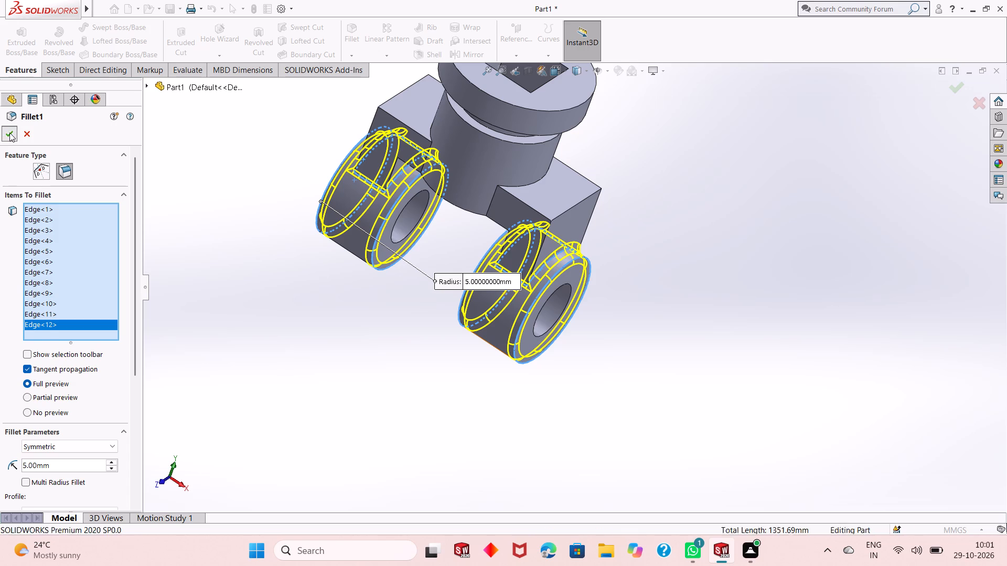
{"action": "middle_click_drag", "start_coordinate": [453, 313], "coordinate": [480, 201]}
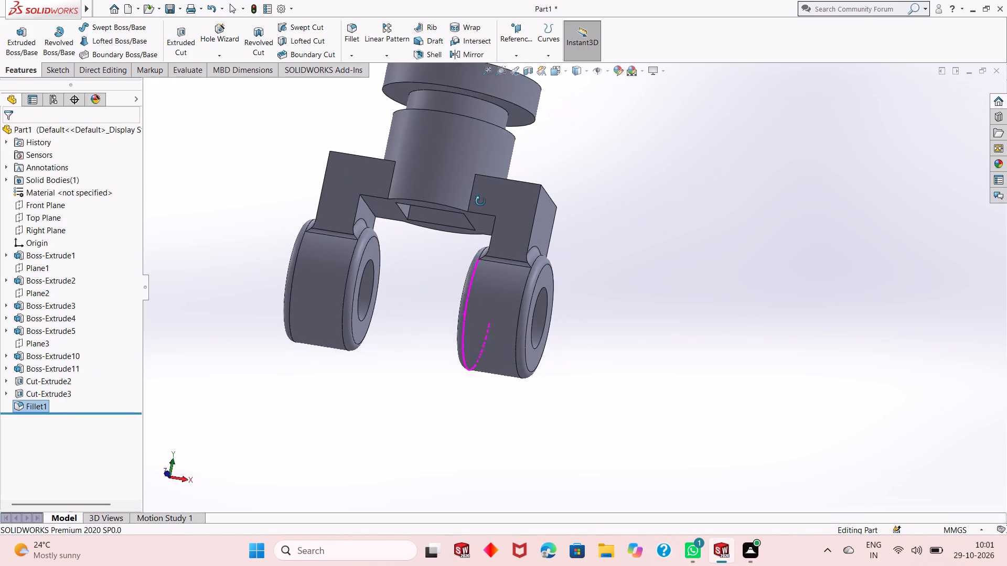
Start a 10 mm fillet and select the inner corner edge of both arms, under the crosspieces.
{"action": "middle_click_drag", "start_coordinate": [480, 201], "coordinate": [473, 255]}
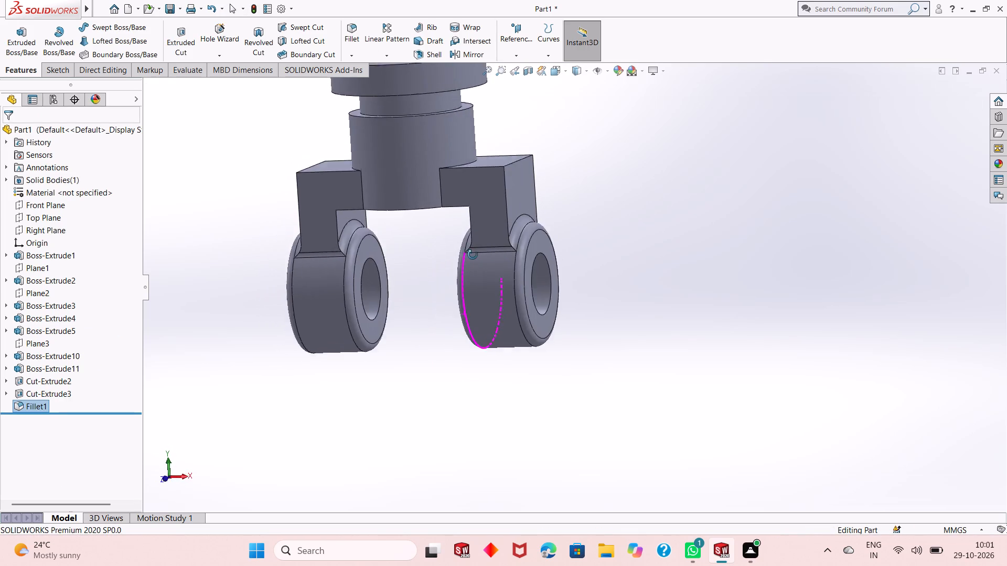
{"action": "middle_click_drag", "start_coordinate": [473, 255], "coordinate": [494, 231]}
{"action": "middle_click_drag", "start_coordinate": [472, 276], "coordinate": [468, 286]}
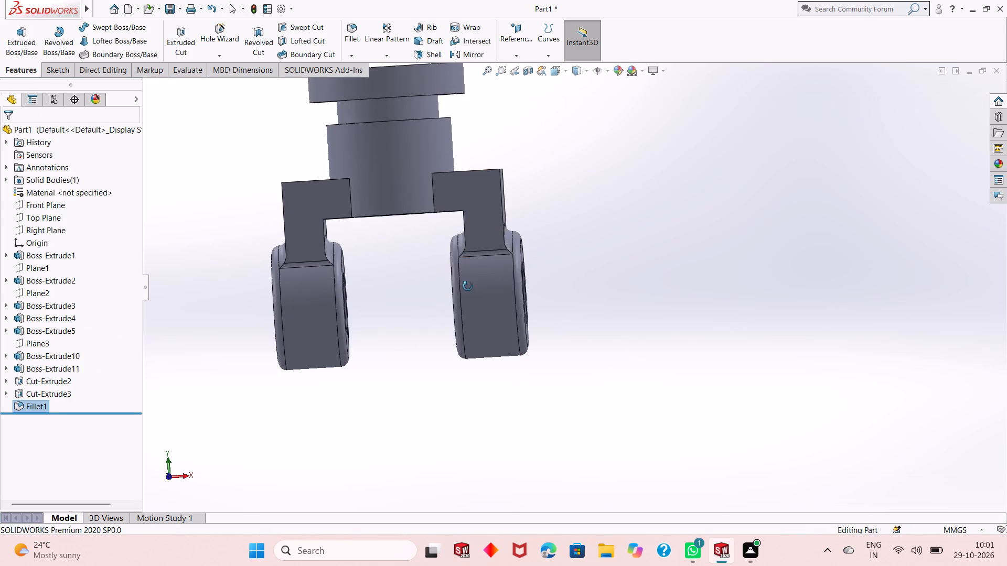
{"action": "middle_click_drag", "start_coordinate": [468, 286], "coordinate": [465, 300]}
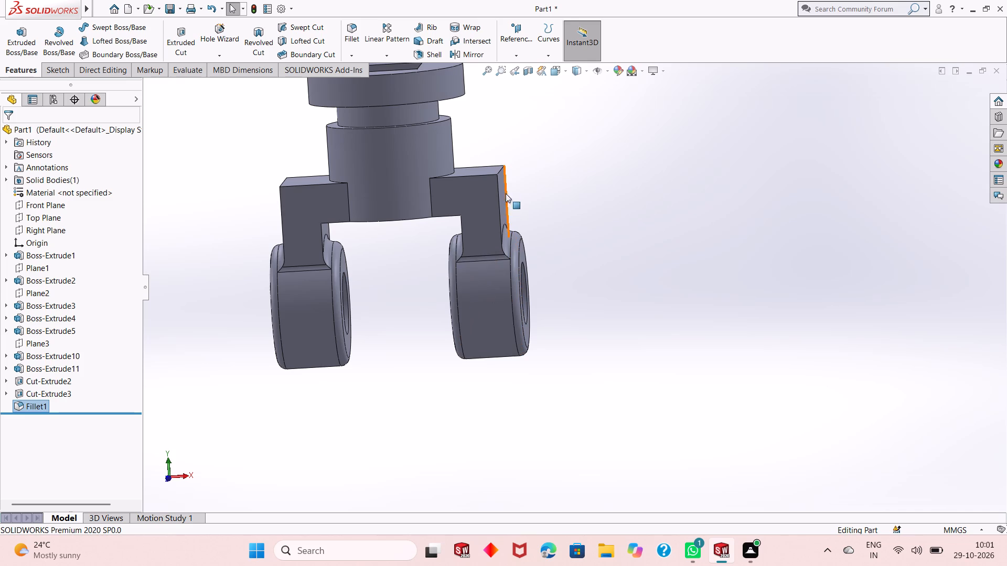
{"action": "left_click", "coordinate": [349, 37]}
{"action": "type", "text": "10"}
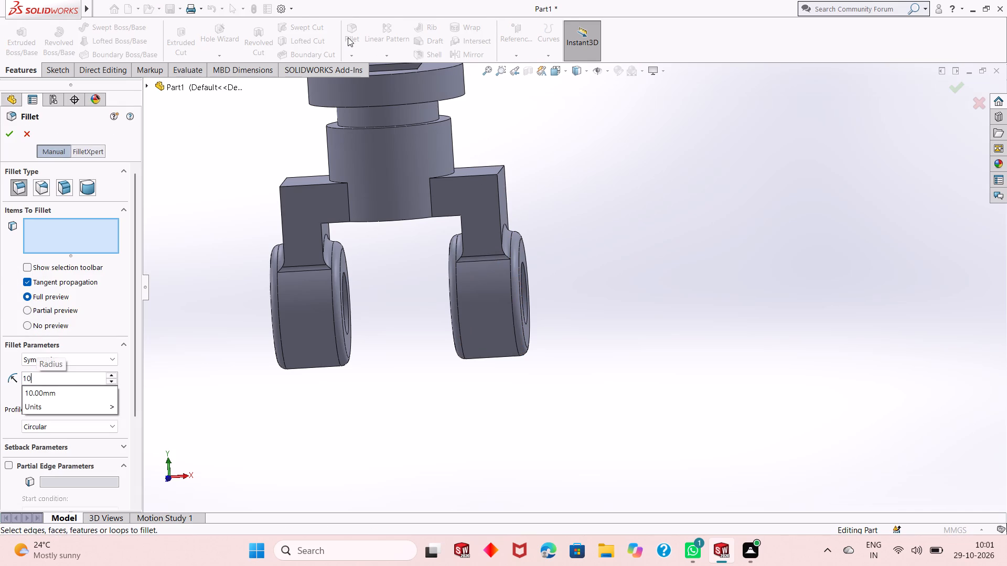
{"action": "key", "text": "Return"}
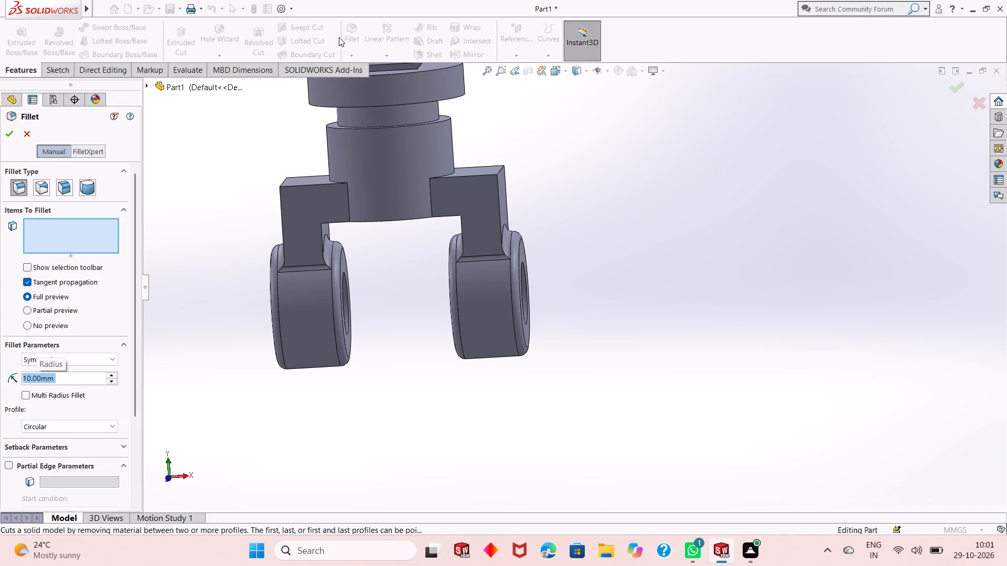
{"action": "middle_click_drag", "start_coordinate": [393, 325], "coordinate": [360, 256]}
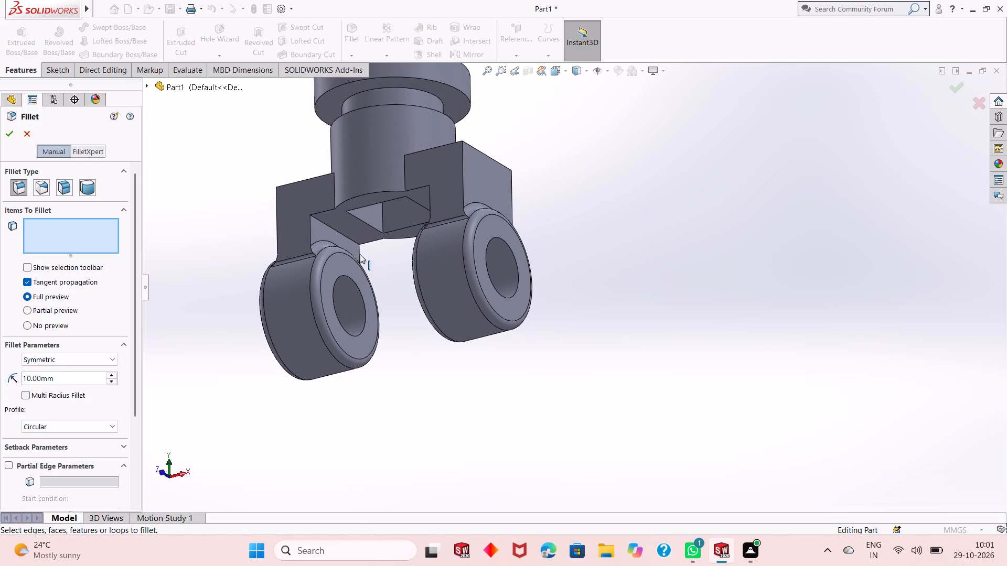
{"action": "left_click", "coordinate": [337, 233]}
{"action": "middle_click_drag", "start_coordinate": [377, 290], "coordinate": [401, 307]}
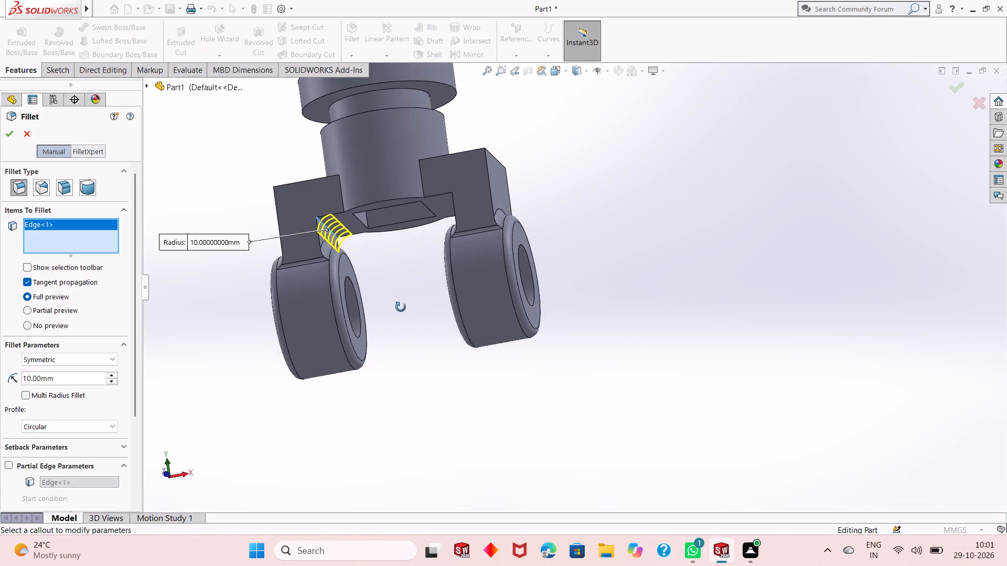
{"action": "middle_click_drag", "start_coordinate": [401, 307], "coordinate": [454, 296]}
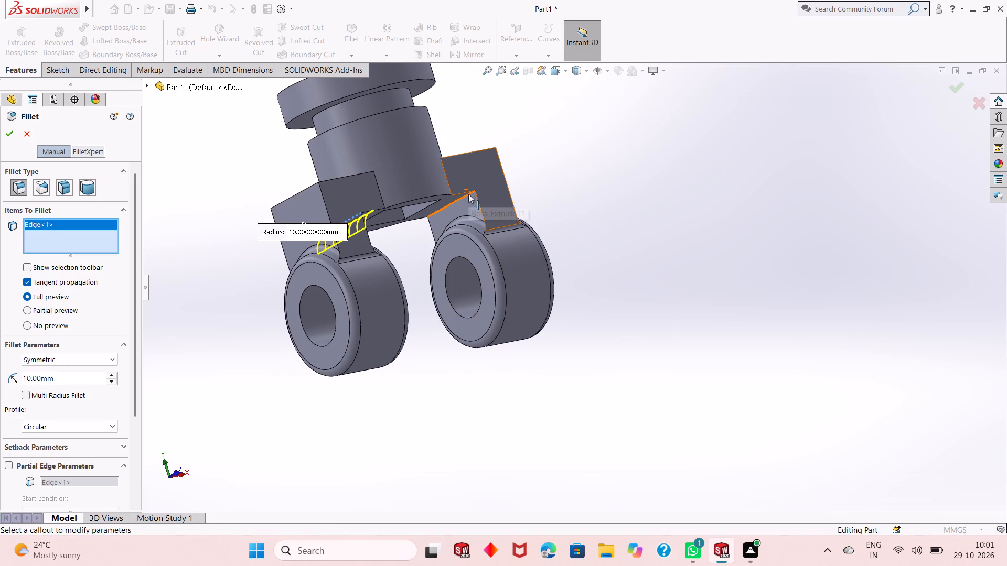
{"action": "left_click", "coordinate": [468, 194]}
Add the outer top edges of both arms to the selection and apply the 10 mm fillet.
{"action": "middle_click_drag", "start_coordinate": [526, 154], "coordinate": [449, 281]}
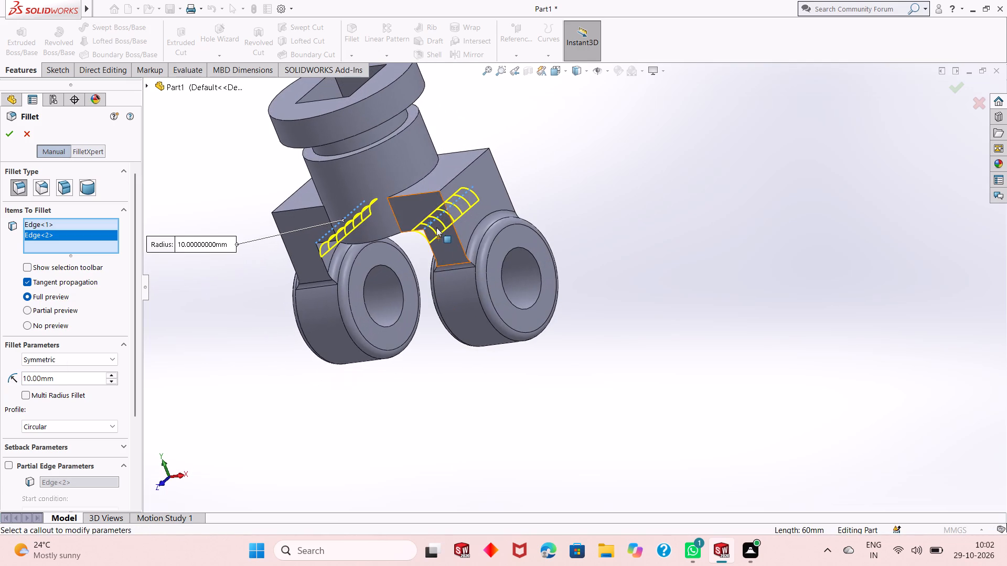
{"action": "left_click", "coordinate": [454, 178]}
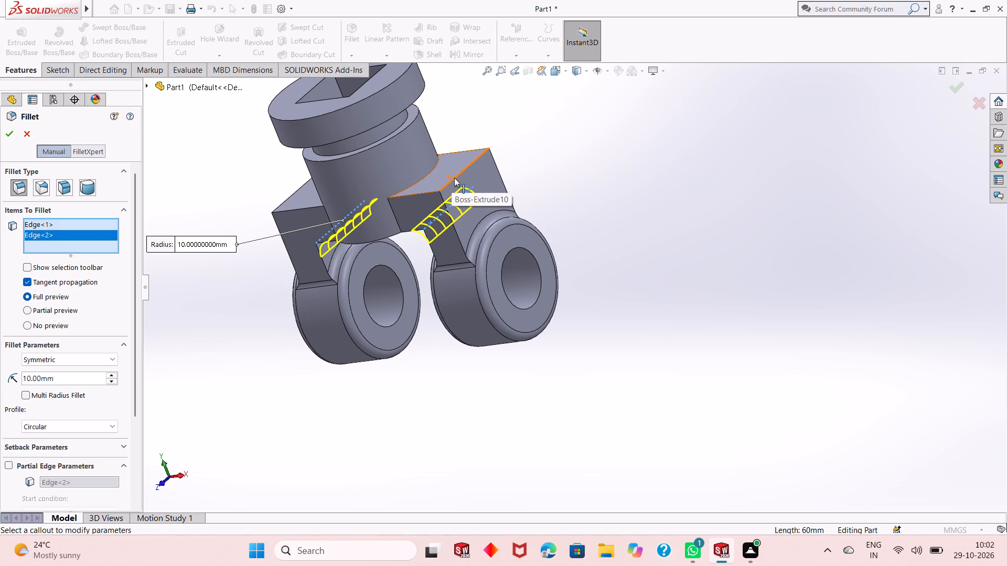
{"action": "middle_click_drag", "start_coordinate": [313, 225], "coordinate": [382, 210]}
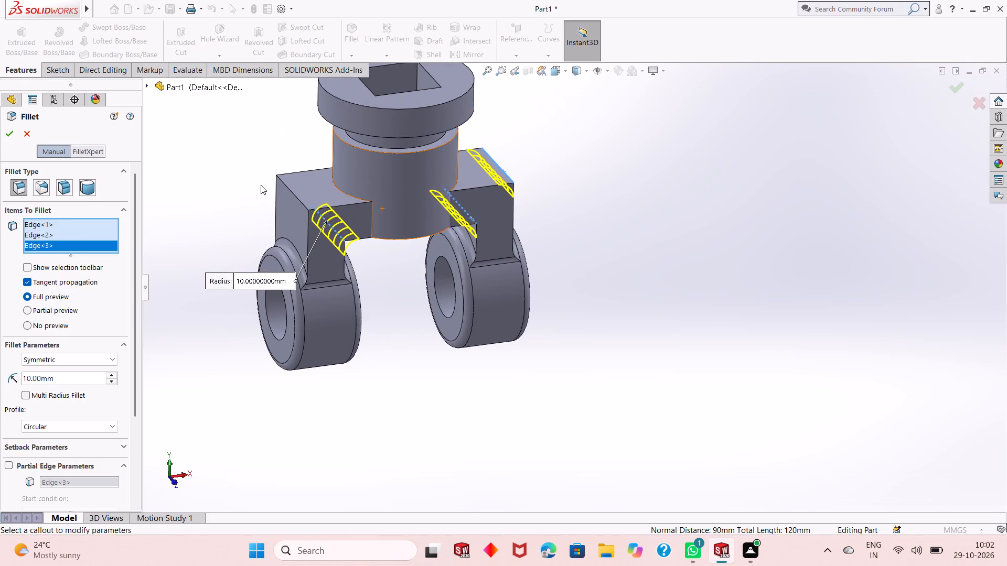
{"action": "scroll", "coordinate": [261, 185], "scroll_direction": "down", "scroll_amount": 4}
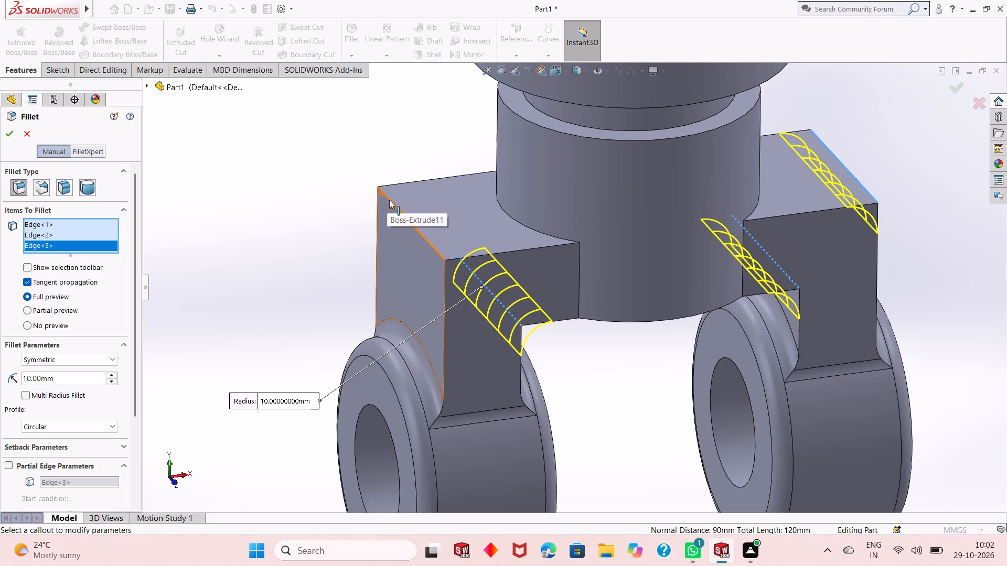
{"action": "left_click", "coordinate": [389, 200]}
{"action": "scroll", "coordinate": [454, 291], "scroll_direction": "up", "scroll_amount": 2}
{"action": "scroll", "coordinate": [530, 383], "scroll_direction": "up", "scroll_amount": 2}
{"action": "middle_click_drag", "start_coordinate": [557, 393], "coordinate": [556, 392]}
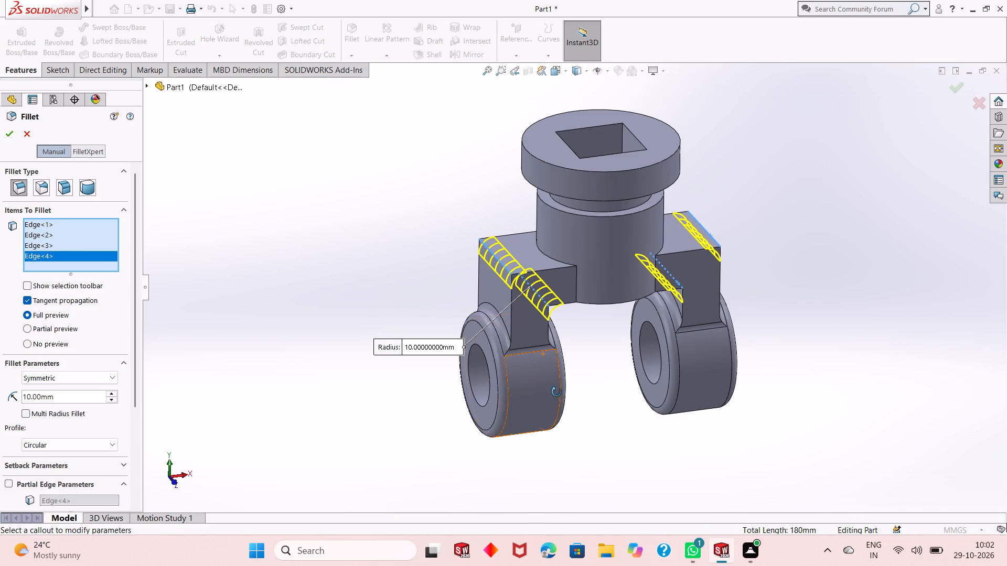
{"action": "middle_click_drag", "start_coordinate": [556, 392], "coordinate": [540, 350]}
{"action": "scroll", "coordinate": [542, 356], "scroll_direction": "up", "scroll_amount": 1}
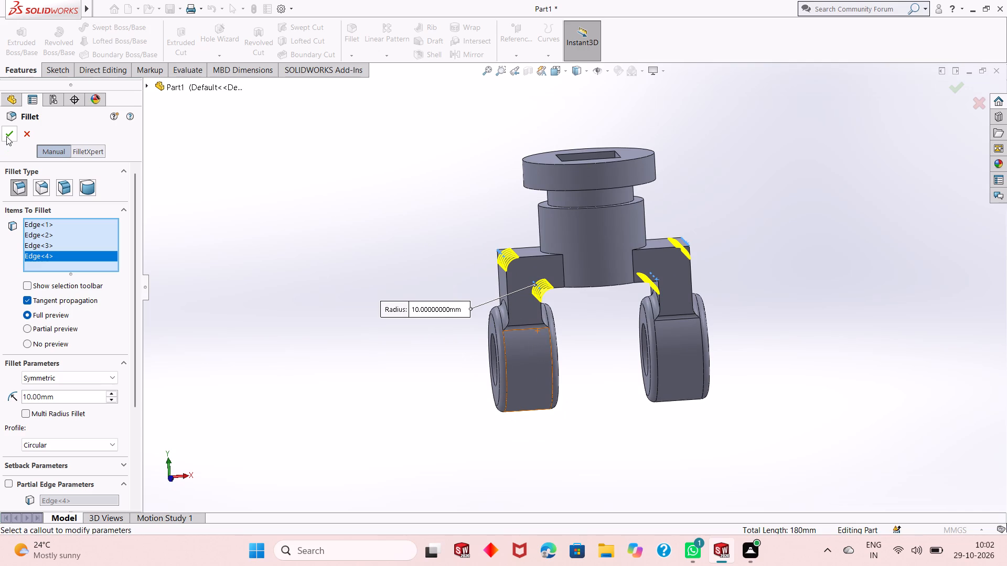
{"action": "left_click", "coordinate": [6, 136]}
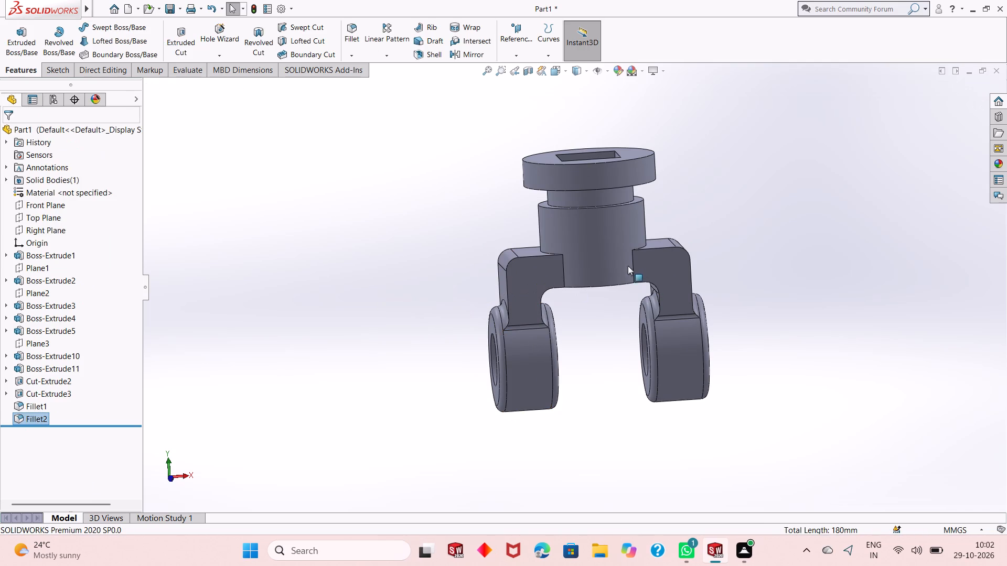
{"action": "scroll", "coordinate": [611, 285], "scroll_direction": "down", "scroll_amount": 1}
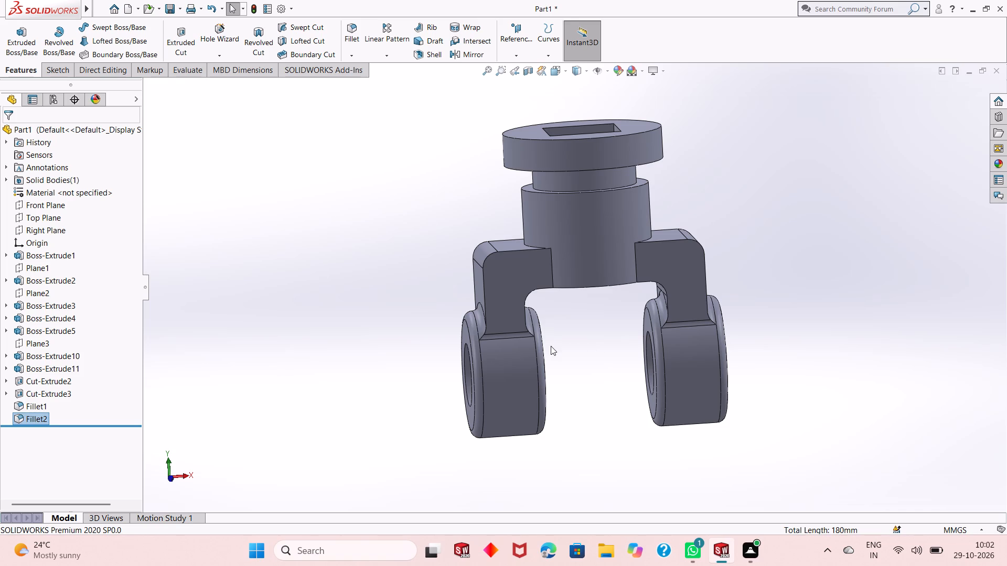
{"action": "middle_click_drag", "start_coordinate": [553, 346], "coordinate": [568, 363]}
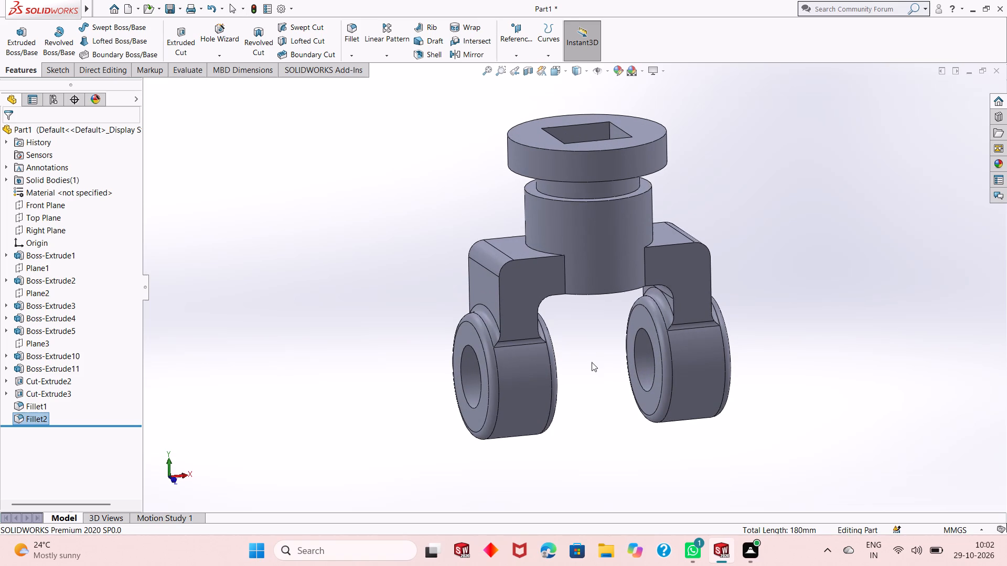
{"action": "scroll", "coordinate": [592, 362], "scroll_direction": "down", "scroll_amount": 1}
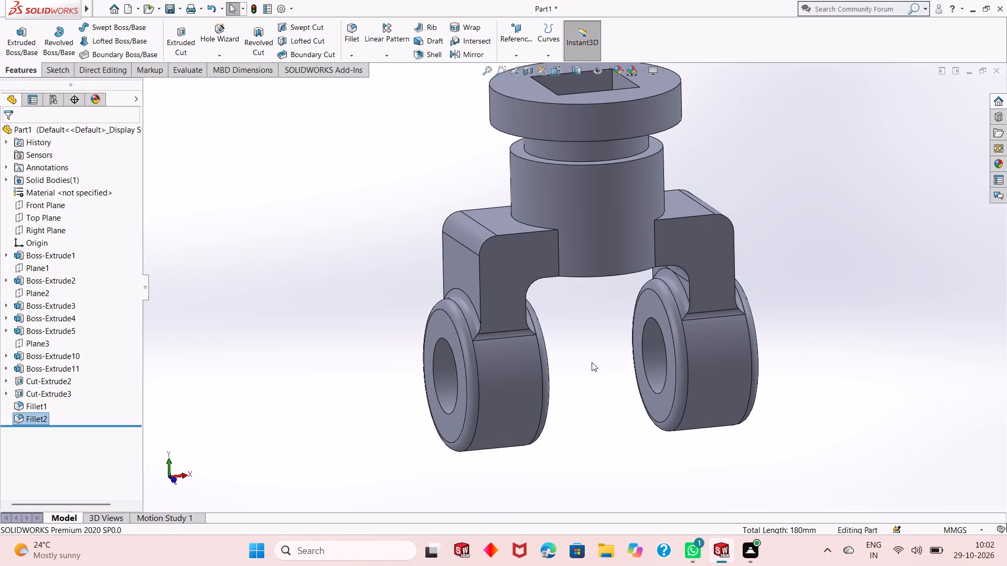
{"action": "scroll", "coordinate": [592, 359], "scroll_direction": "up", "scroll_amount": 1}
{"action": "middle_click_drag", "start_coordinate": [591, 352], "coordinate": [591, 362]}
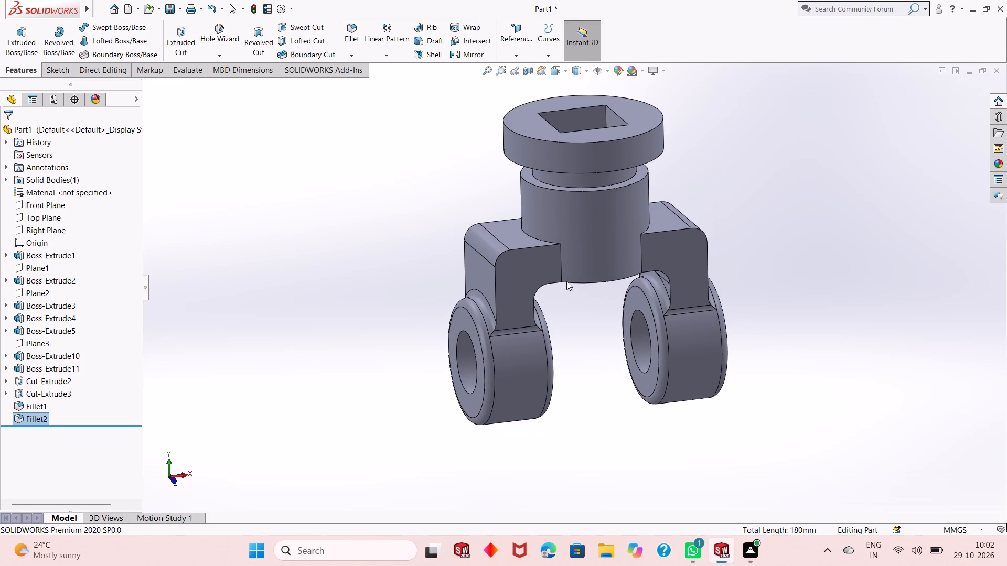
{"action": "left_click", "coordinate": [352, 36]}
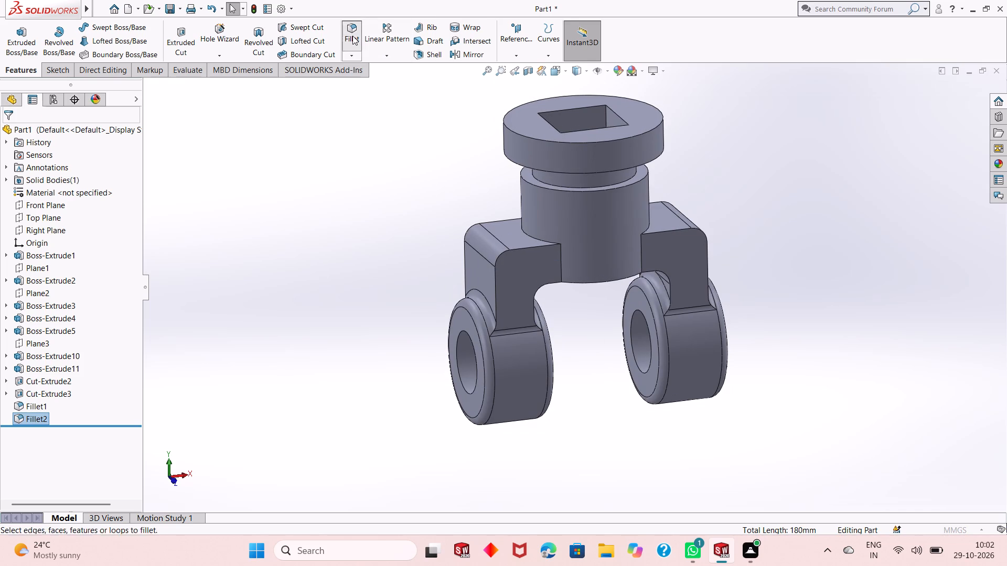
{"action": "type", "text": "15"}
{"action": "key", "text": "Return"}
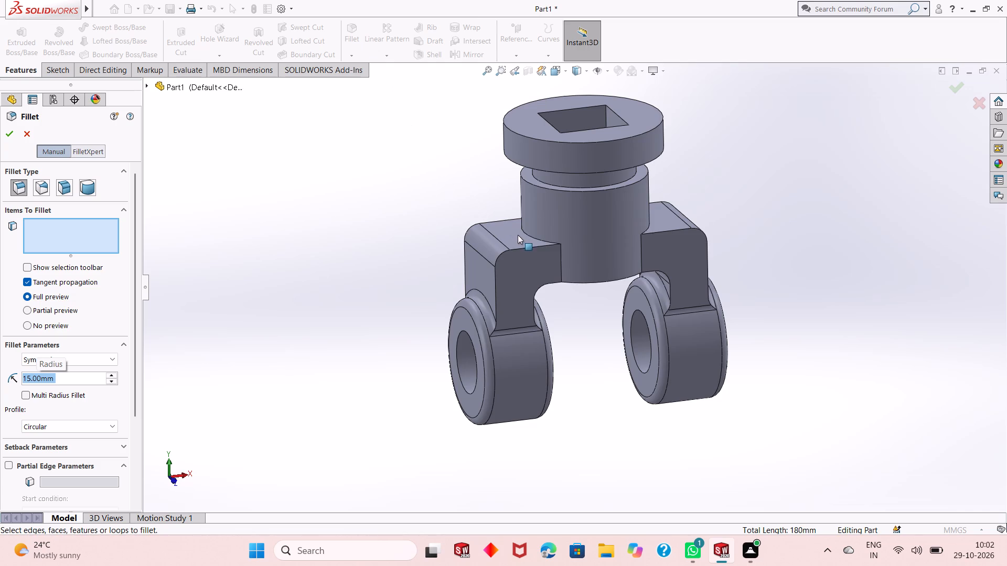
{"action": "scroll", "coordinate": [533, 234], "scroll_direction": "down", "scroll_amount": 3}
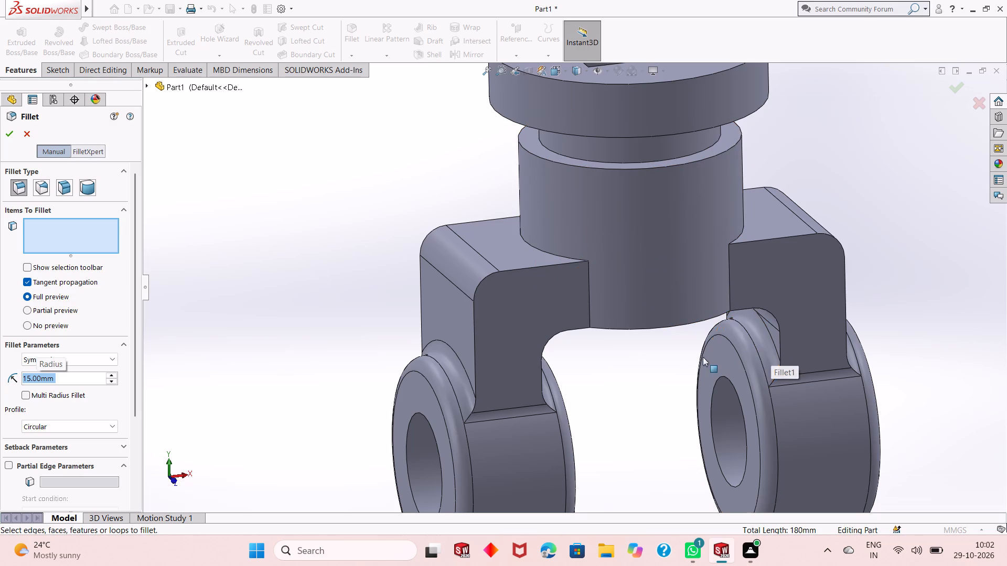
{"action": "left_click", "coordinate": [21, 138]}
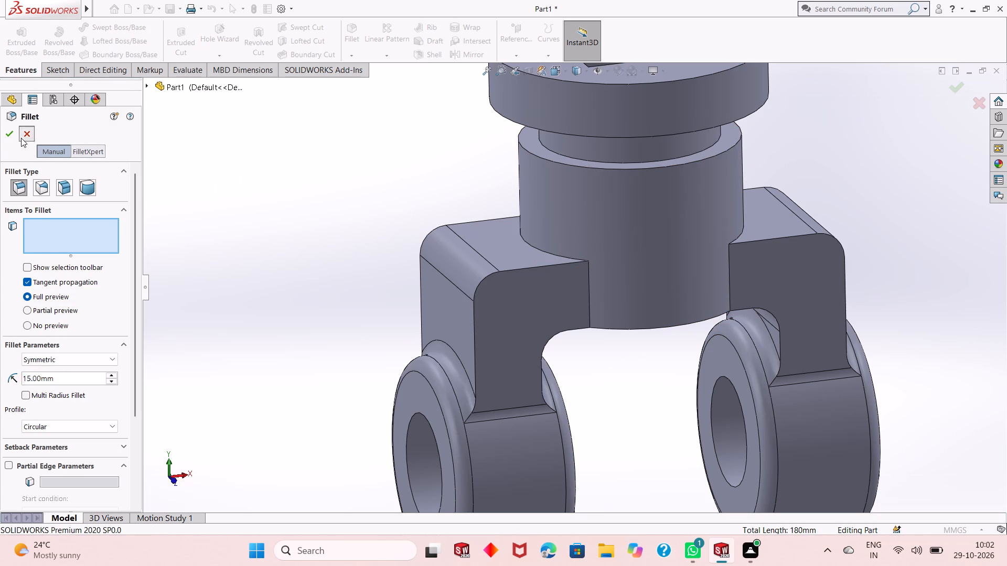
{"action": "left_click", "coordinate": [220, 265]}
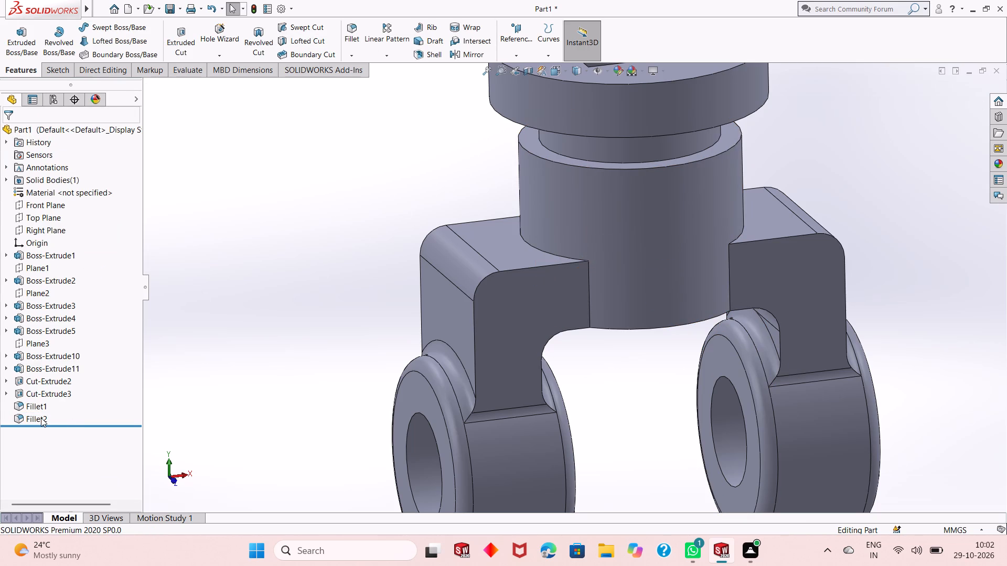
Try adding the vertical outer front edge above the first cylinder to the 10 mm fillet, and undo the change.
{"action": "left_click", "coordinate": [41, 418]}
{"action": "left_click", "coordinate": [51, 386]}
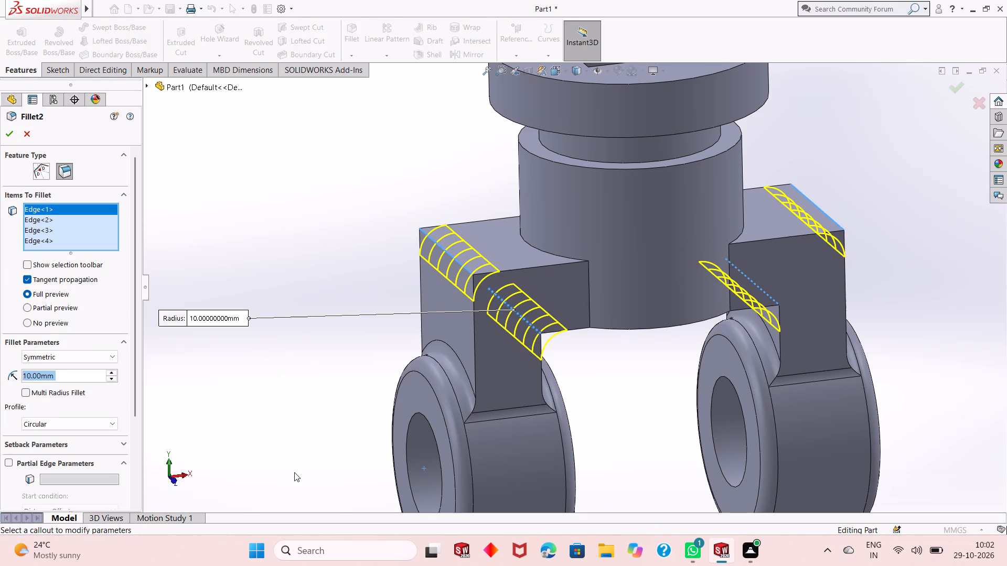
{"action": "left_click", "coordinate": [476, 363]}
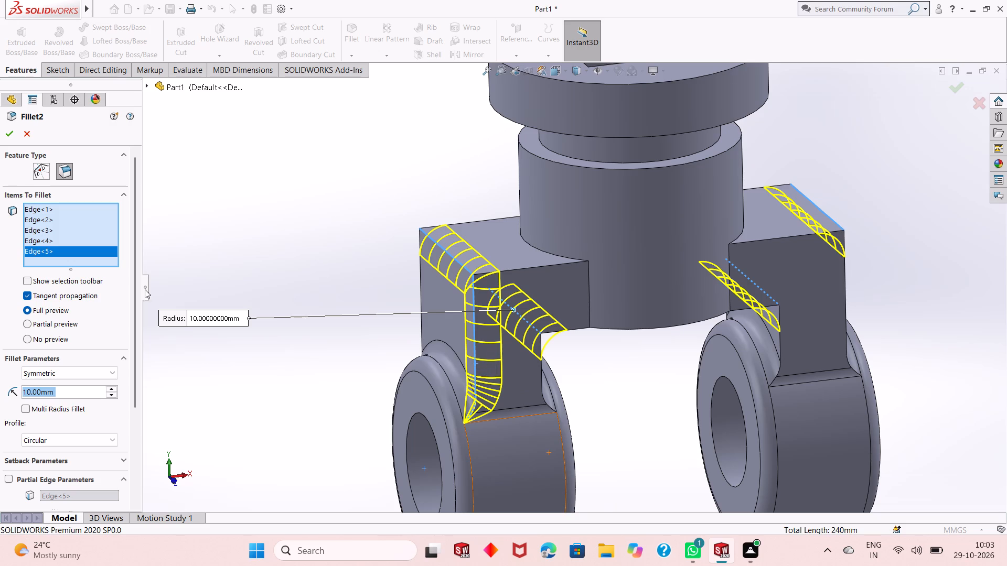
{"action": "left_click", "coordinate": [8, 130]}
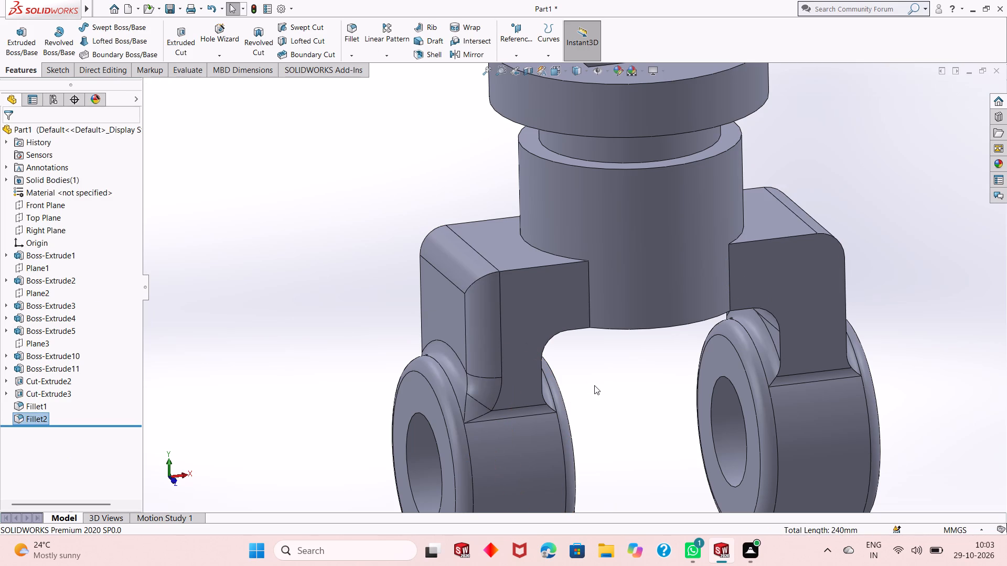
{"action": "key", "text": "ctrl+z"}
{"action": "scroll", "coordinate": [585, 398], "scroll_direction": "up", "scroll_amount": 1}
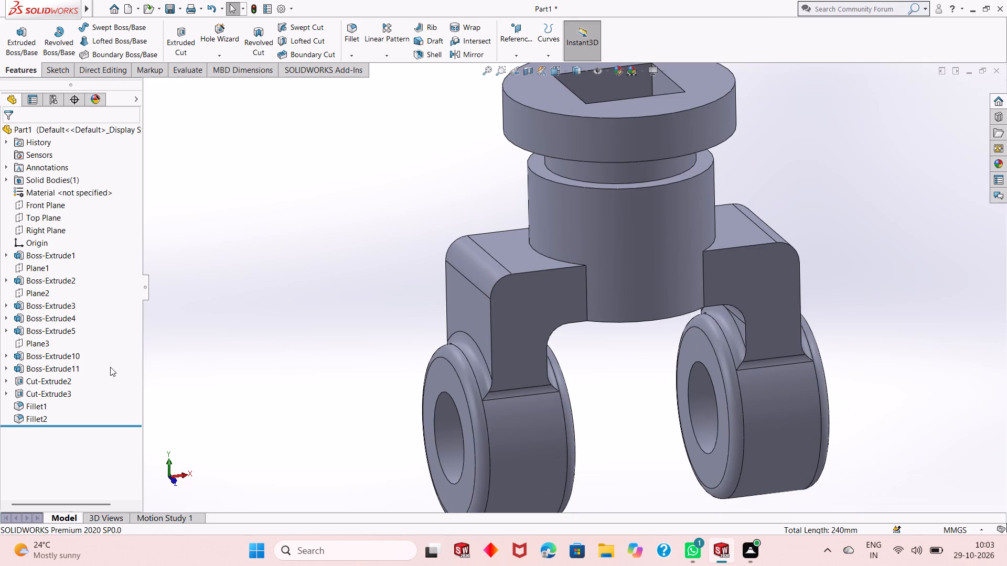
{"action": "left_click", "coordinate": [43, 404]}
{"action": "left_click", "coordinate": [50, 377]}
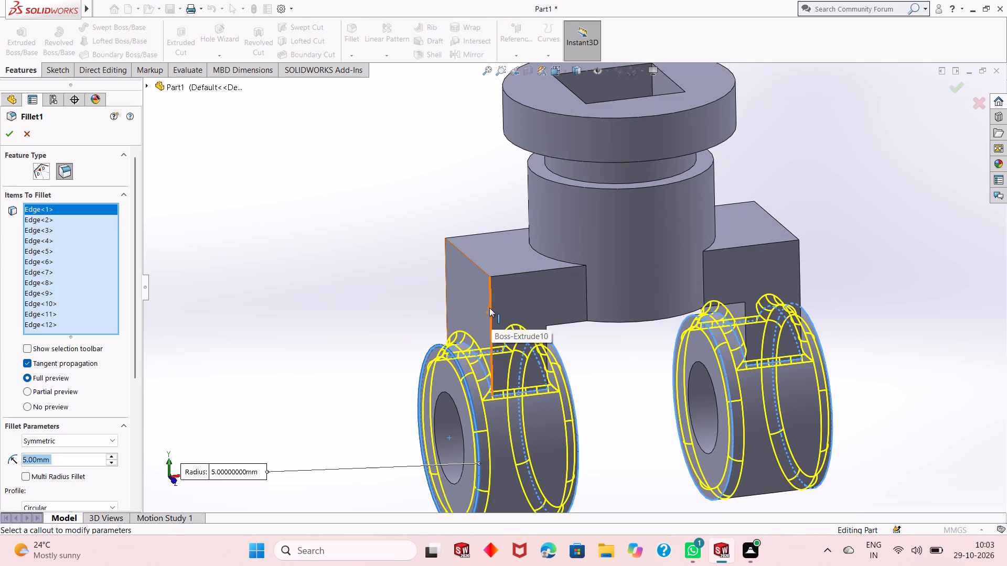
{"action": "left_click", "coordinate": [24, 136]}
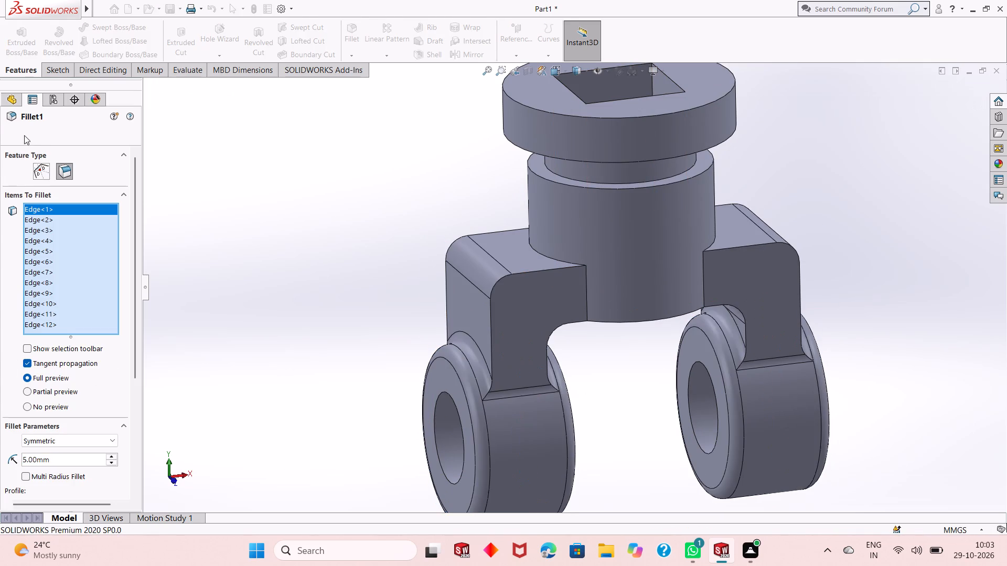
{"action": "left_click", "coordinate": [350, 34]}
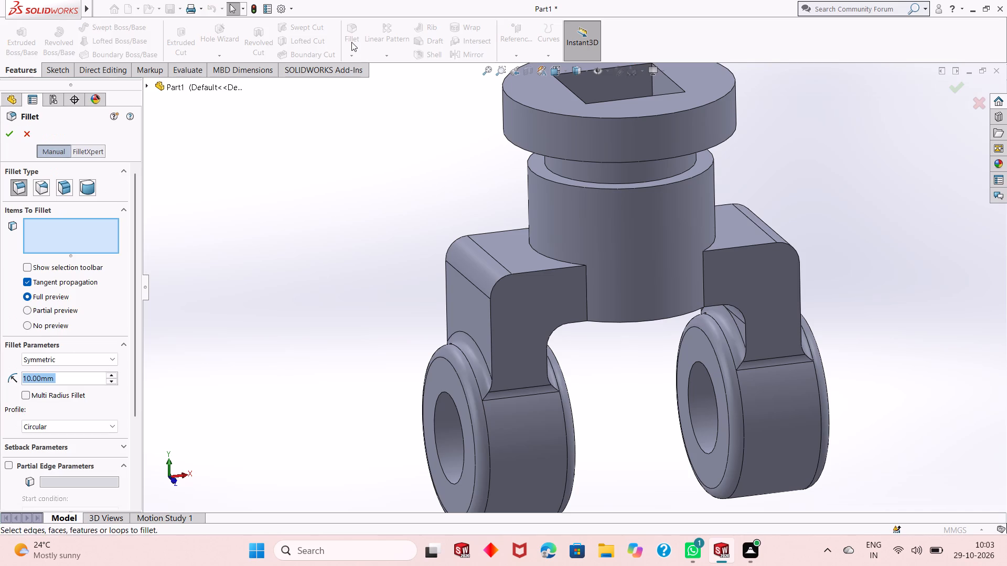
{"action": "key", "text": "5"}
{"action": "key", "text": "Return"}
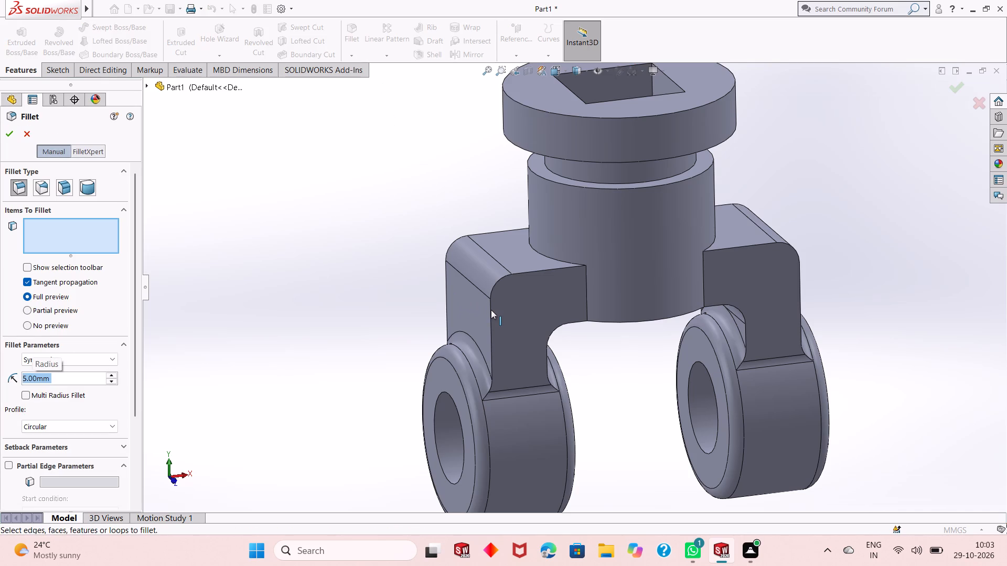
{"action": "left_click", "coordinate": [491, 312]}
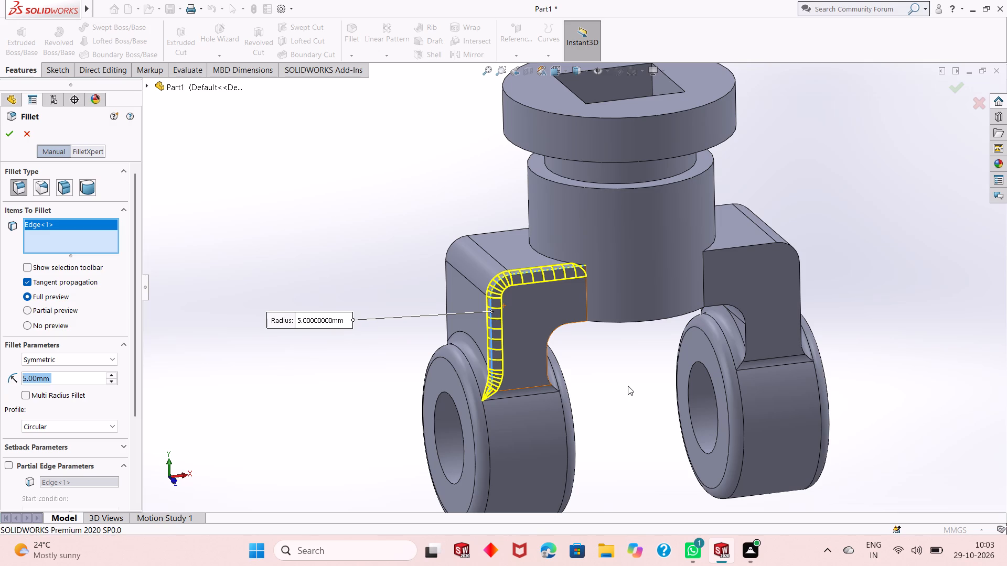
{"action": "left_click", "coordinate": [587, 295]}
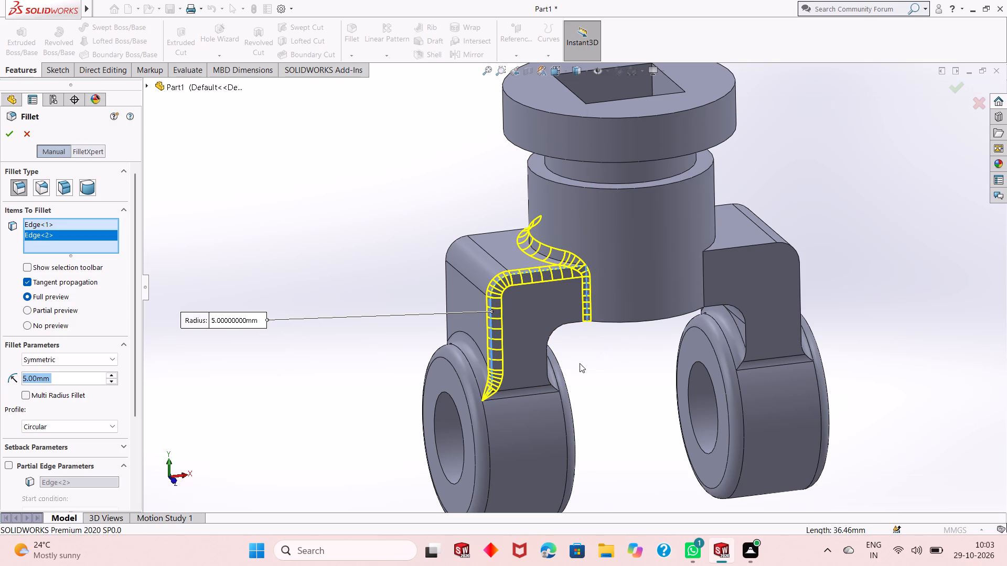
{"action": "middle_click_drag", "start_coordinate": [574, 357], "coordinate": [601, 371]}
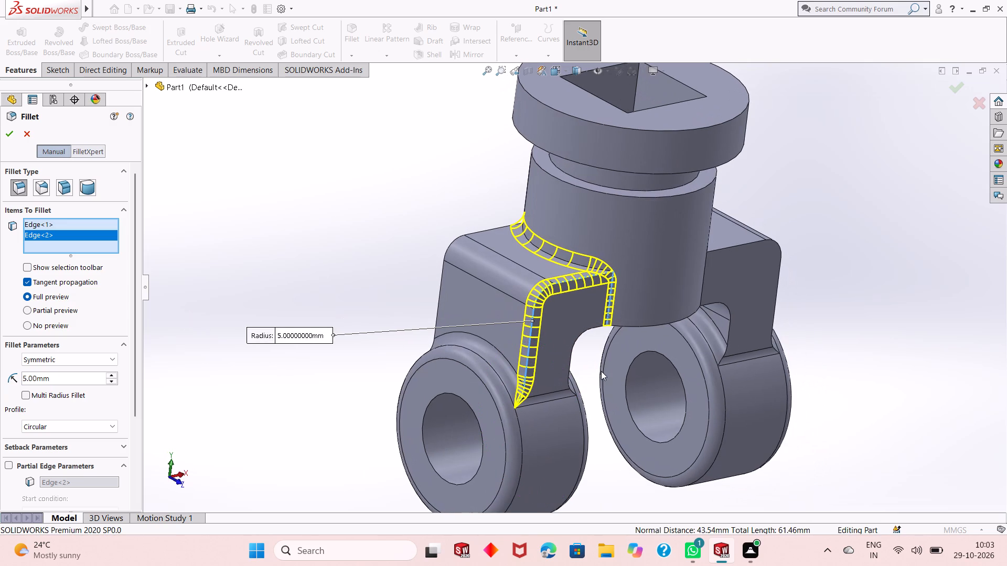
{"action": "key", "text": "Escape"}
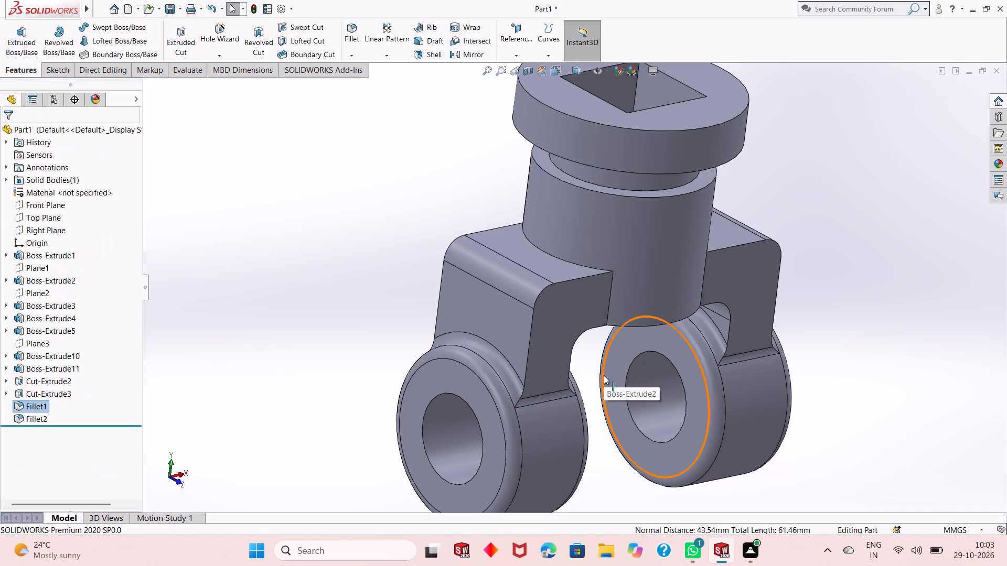
Fillet the curved edges where the tops of both arms meet the cylindrical boss with a 15 mm radius.
{"action": "left_click", "coordinate": [354, 35]}
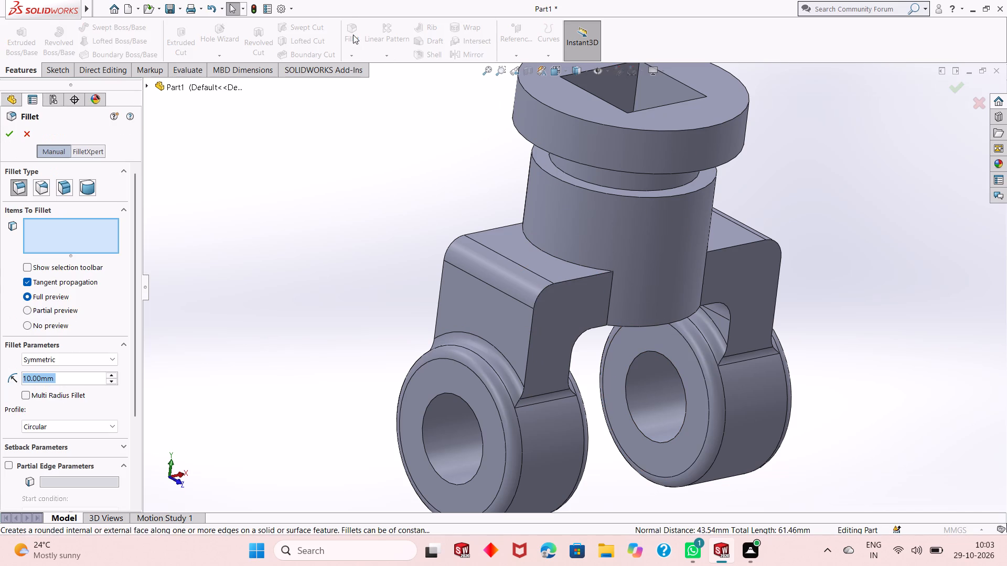
{"action": "type", "text": "15"}
{"action": "key", "text": "Return"}
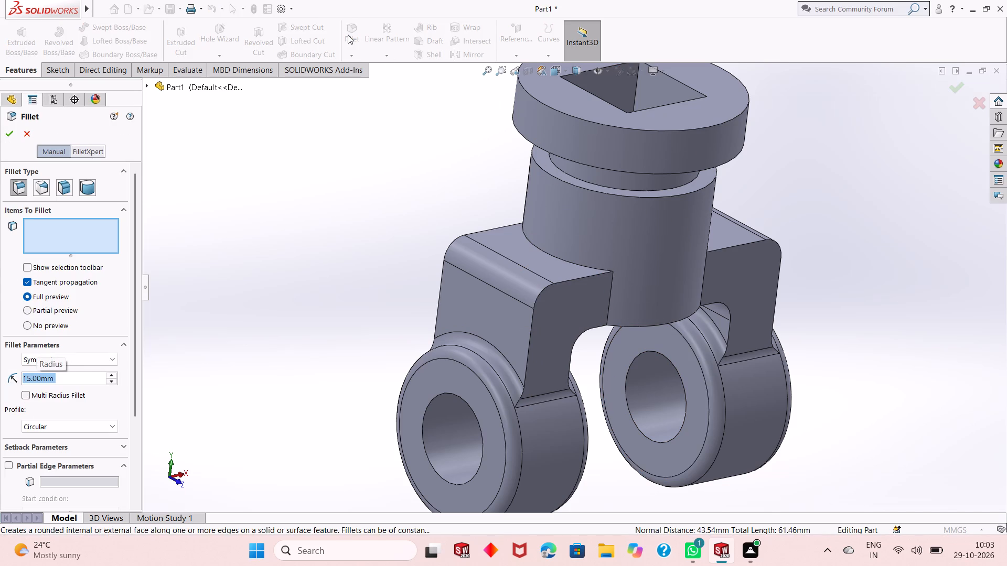
{"action": "left_click", "coordinate": [552, 255]}
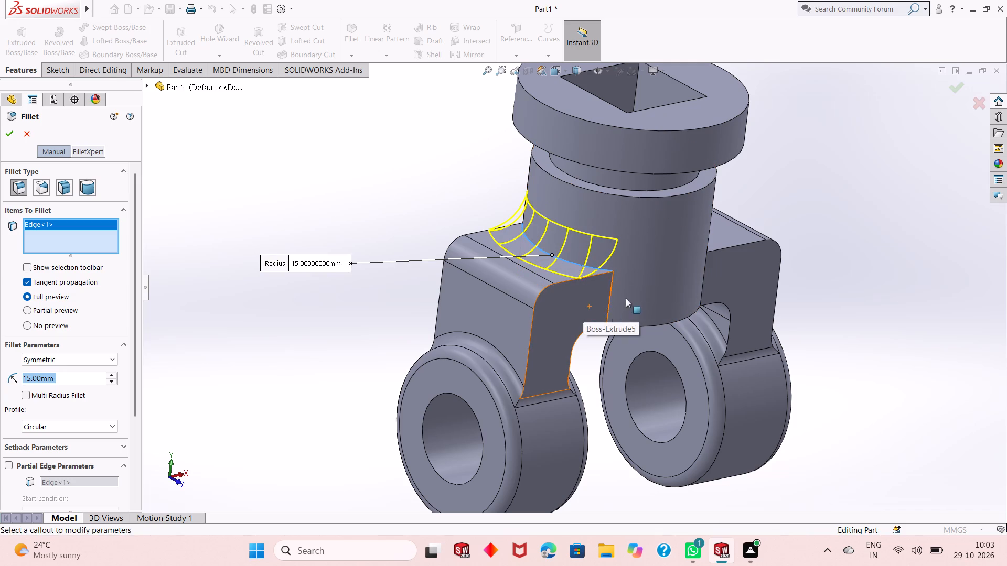
{"action": "middle_click_drag", "start_coordinate": [827, 262], "coordinate": [797, 259]}
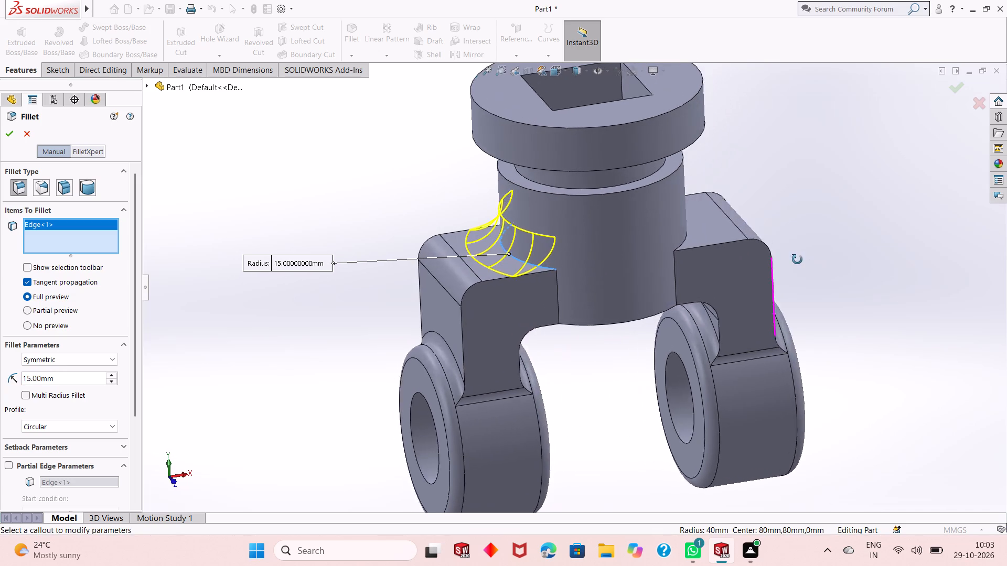
{"action": "middle_click_drag", "start_coordinate": [797, 259], "coordinate": [767, 269]}
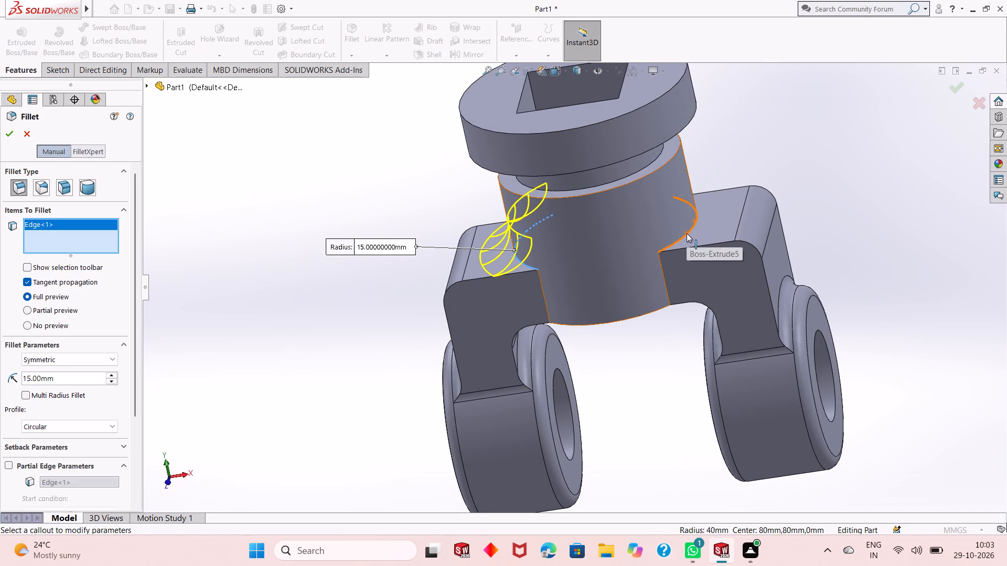
{"action": "left_click", "coordinate": [687, 234]}
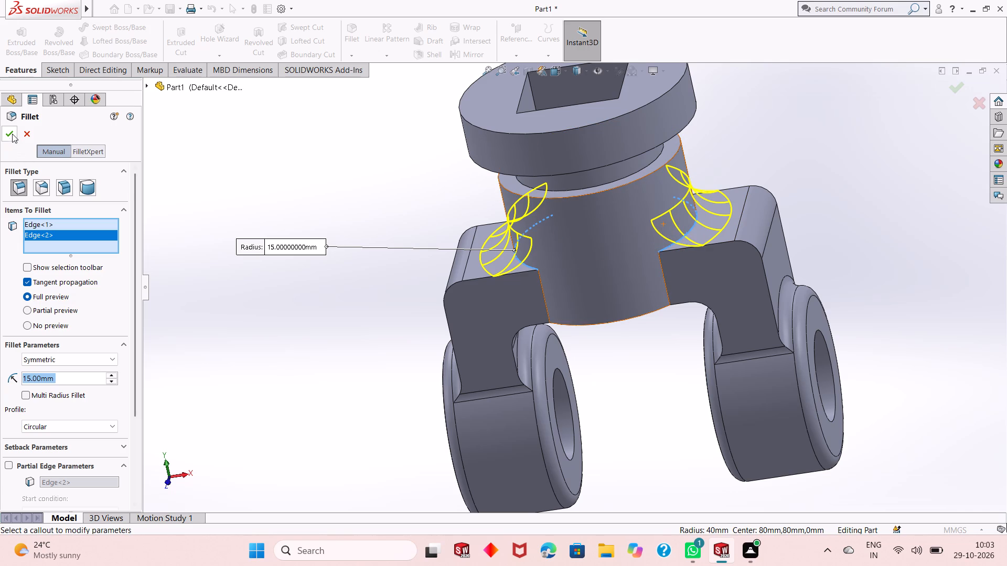
{"action": "left_click", "coordinate": [10, 132]}
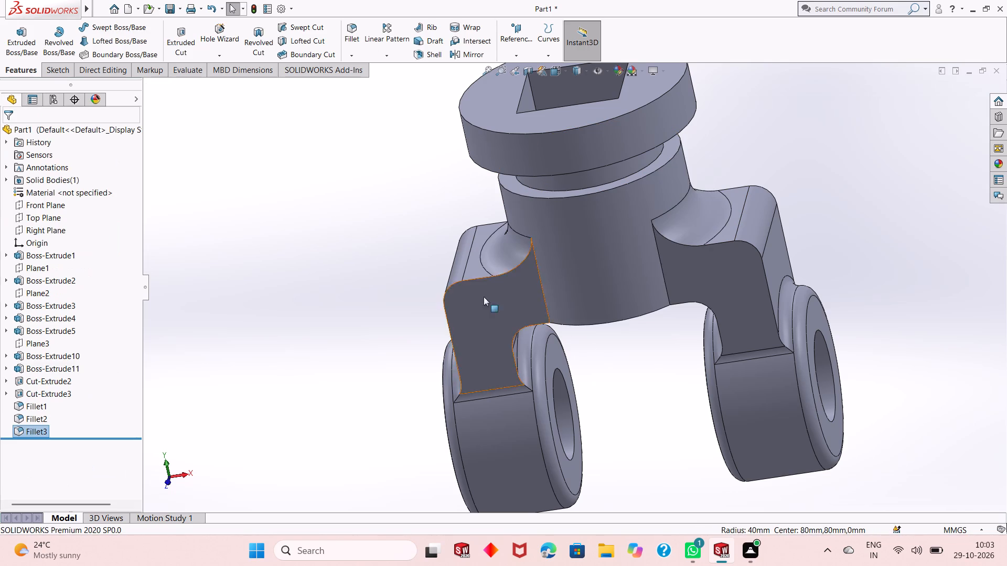
Start a 5 mm fillet and select the first arm's outer front edge, its vertical joint with the boss, and its inner front edge.
{"action": "middle_click_drag", "start_coordinate": [644, 357], "coordinate": [682, 344]}
{"action": "scroll", "coordinate": [520, 319], "scroll_direction": "up", "scroll_amount": 1}
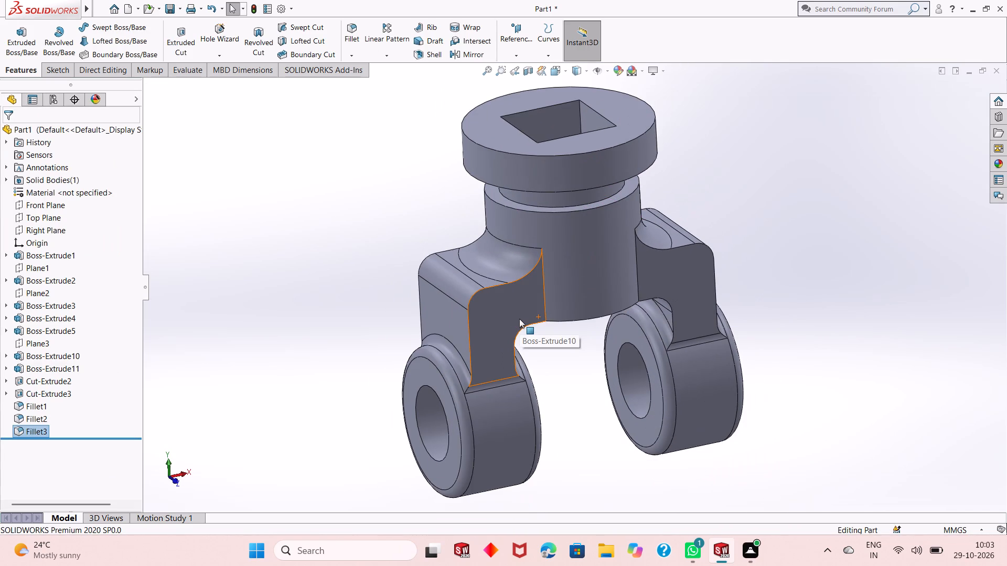
{"action": "left_click", "coordinate": [351, 35]}
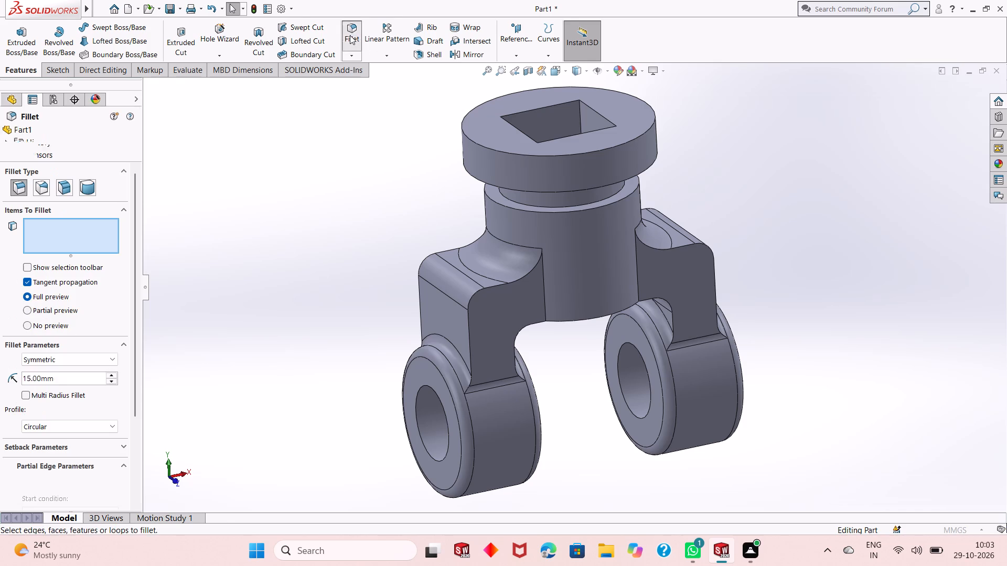
{"action": "key", "text": "5"}
{"action": "key", "text": "Return"}
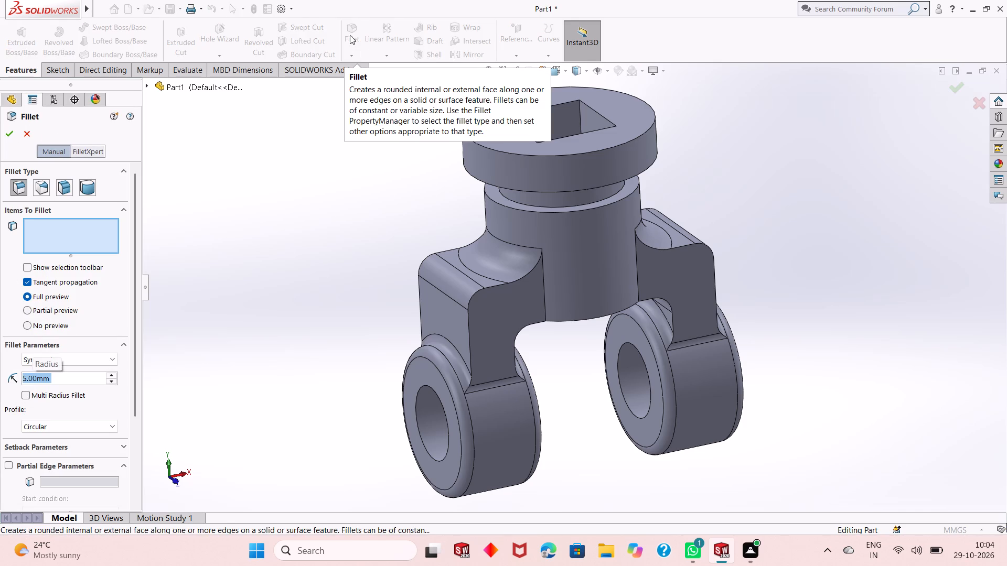
{"action": "left_click", "coordinate": [468, 335]}
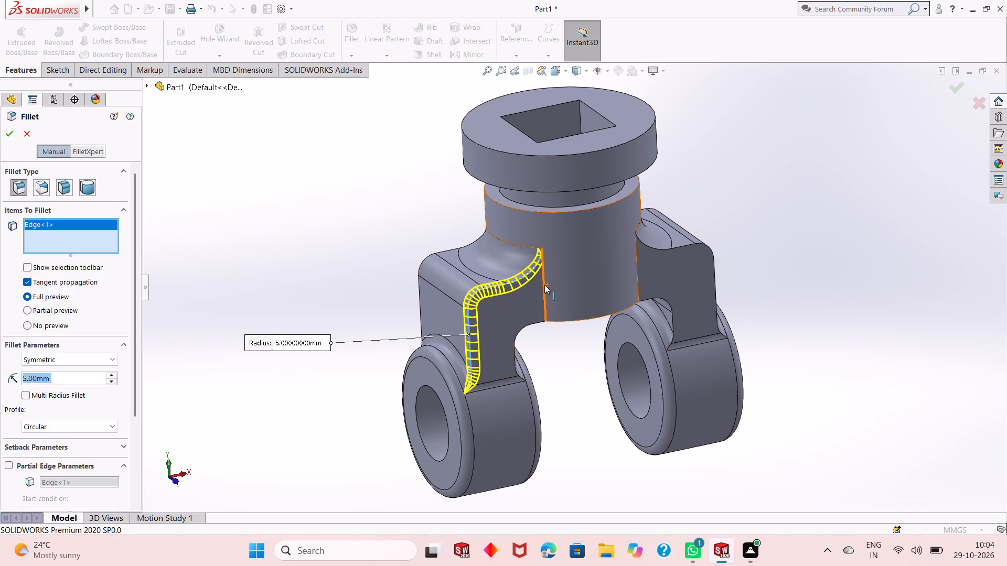
{"action": "left_click", "coordinate": [543, 285]}
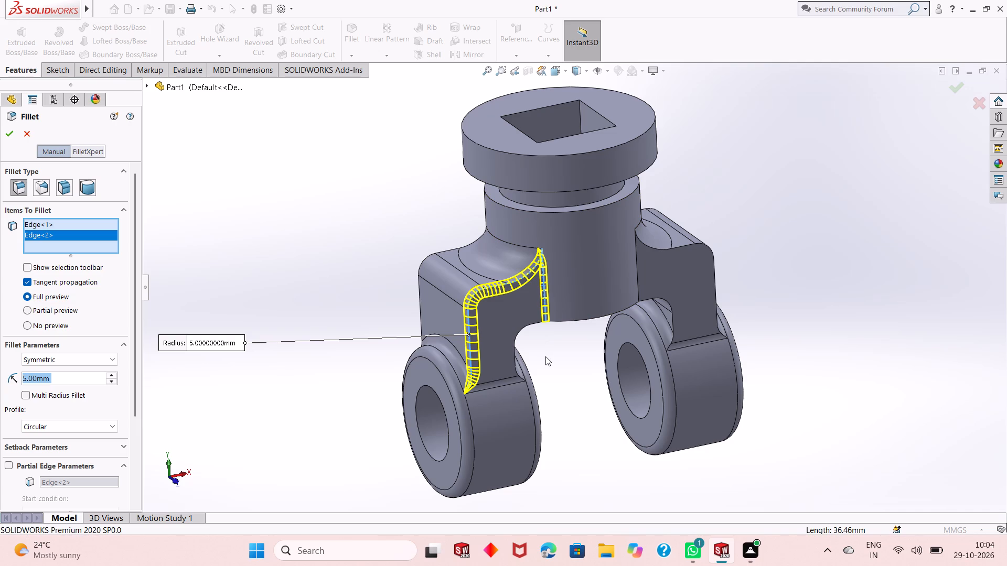
{"action": "middle_click_drag", "start_coordinate": [540, 392], "coordinate": [492, 354]}
{"action": "left_click", "coordinate": [475, 345]}
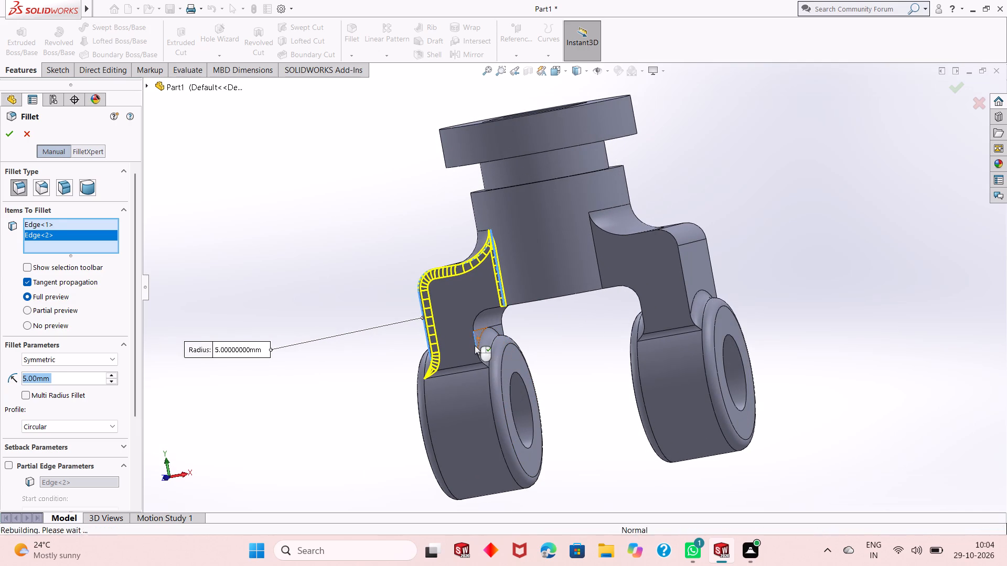
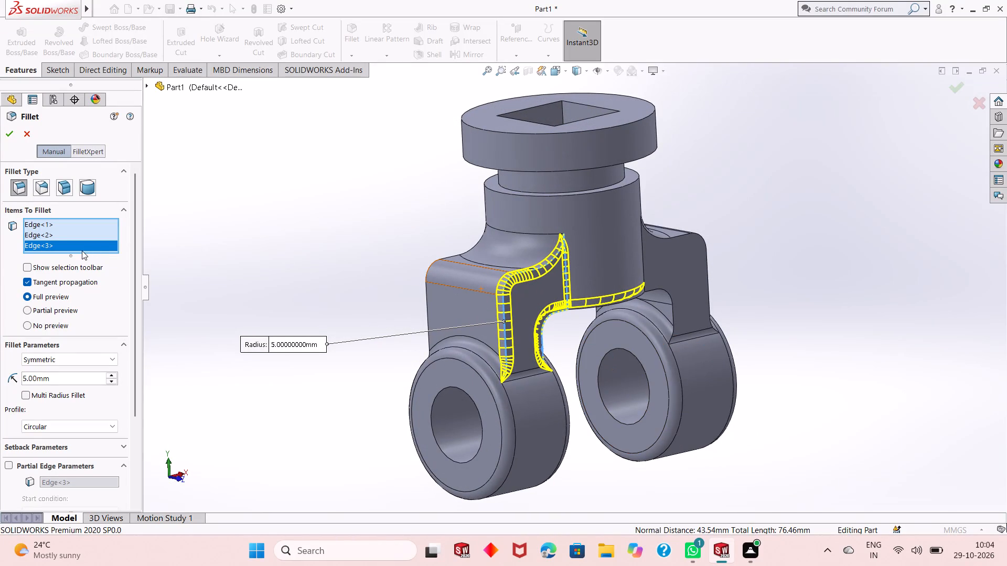
Remove the first arm's inner front edge from the 5 mm fillet selection.
{"action": "right_click", "coordinate": [81, 249]}
{"action": "left_click", "coordinate": [109, 267]}
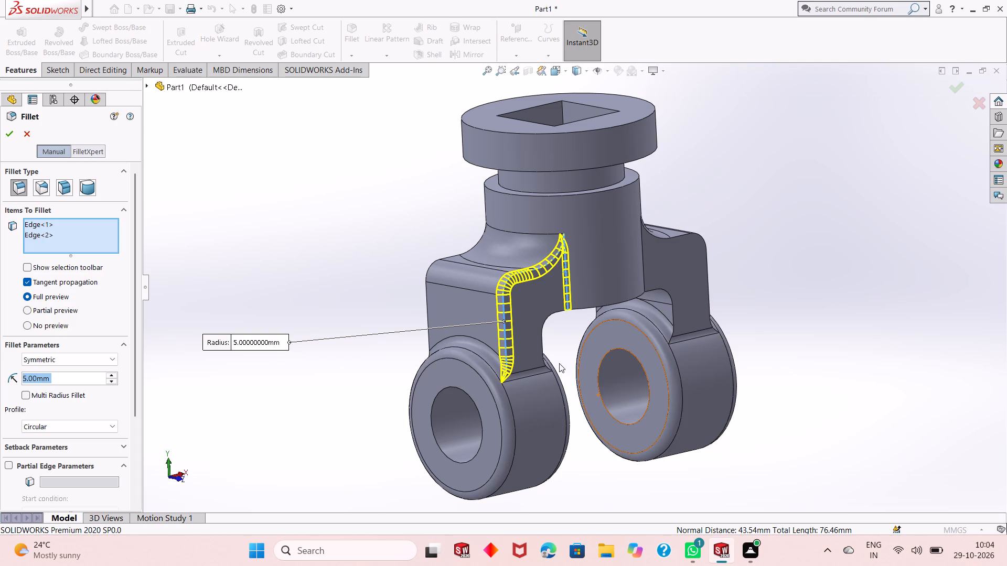
Add the first arm's rear vertical joint with the boss and its rear outer edge, and apply the 5 mm fillet.
{"action": "middle_click_drag", "start_coordinate": [566, 363], "coordinate": [712, 375]}
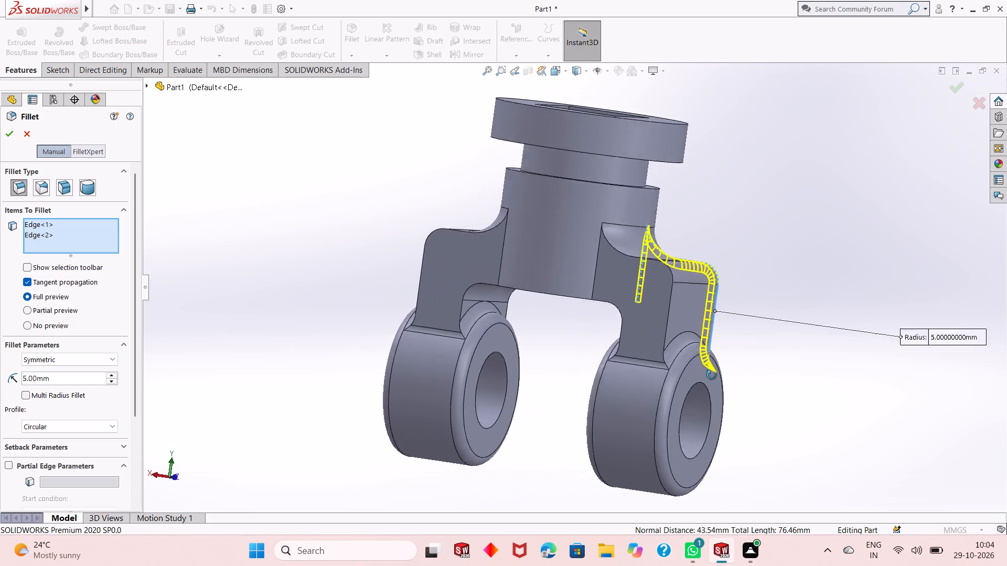
{"action": "middle_click_drag", "start_coordinate": [712, 375], "coordinate": [731, 413]}
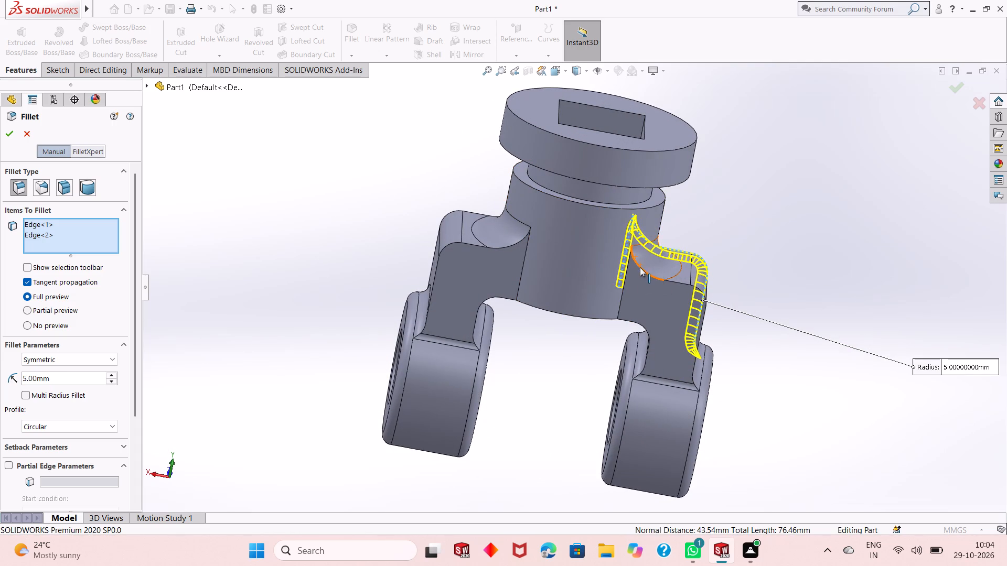
{"action": "left_click", "coordinate": [623, 288]}
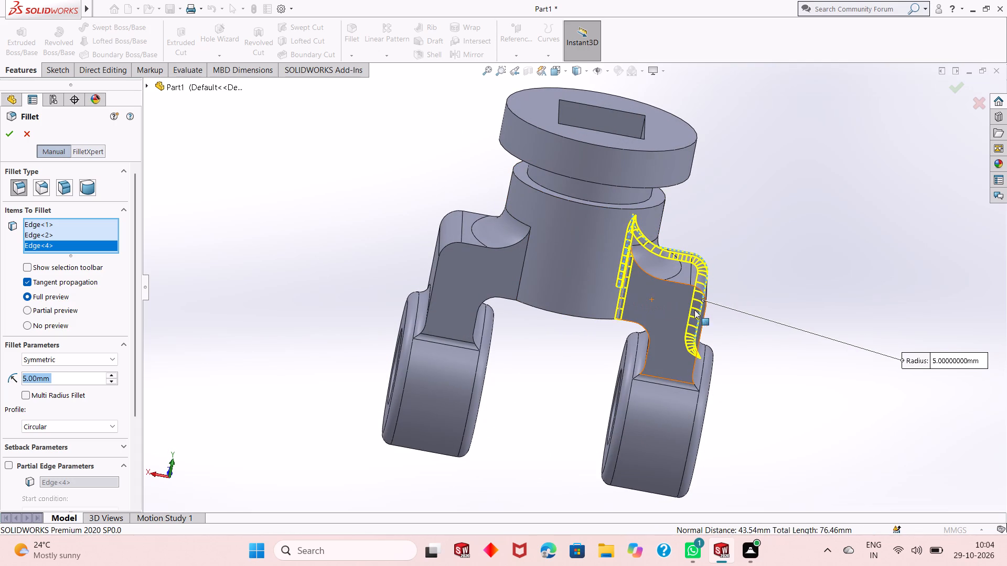
{"action": "middle_click_drag", "start_coordinate": [740, 329], "coordinate": [606, 368]}
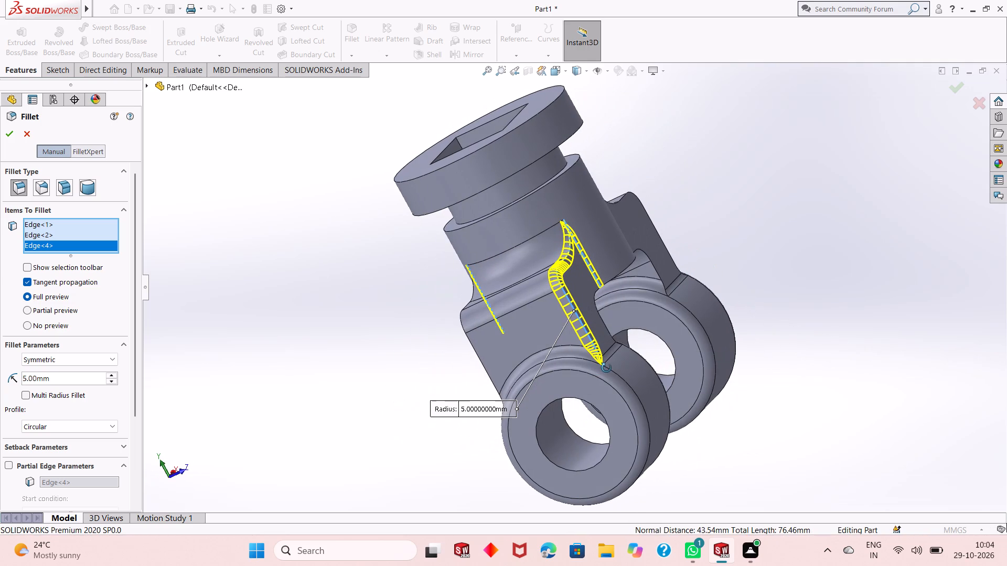
{"action": "middle_click_drag", "start_coordinate": [606, 368], "coordinate": [730, 351]}
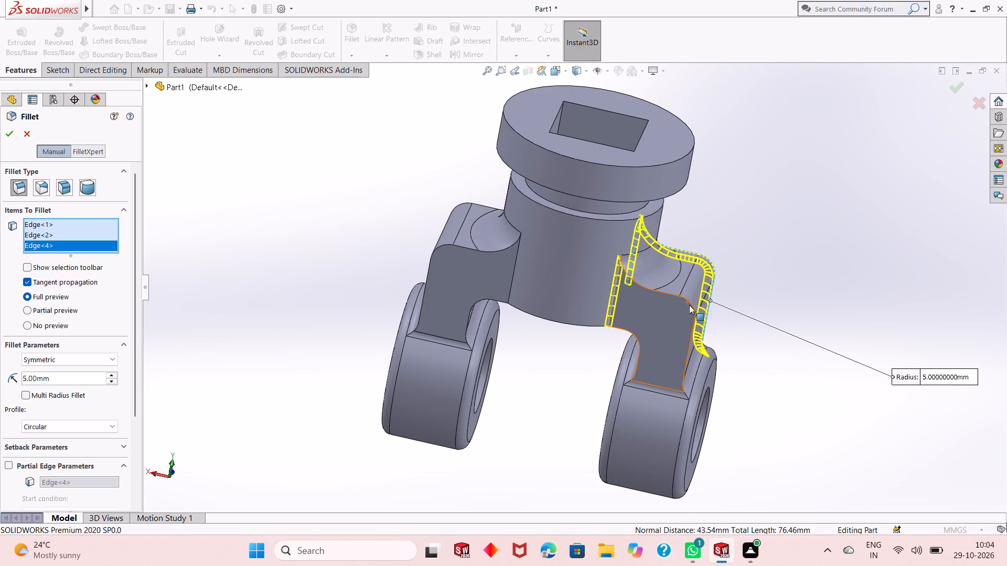
{"action": "left_click", "coordinate": [673, 294]}
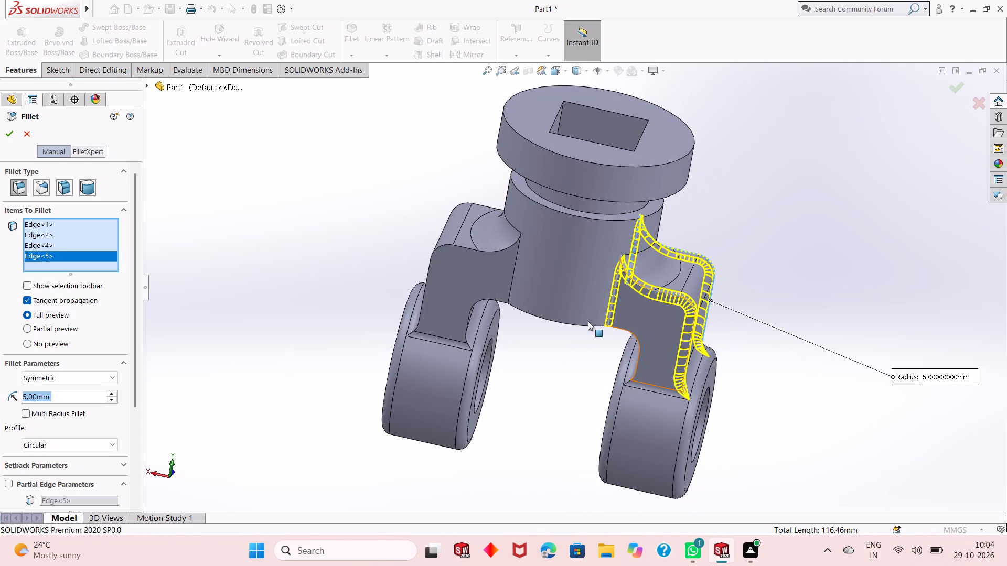
{"action": "left_click", "coordinate": [10, 132]}
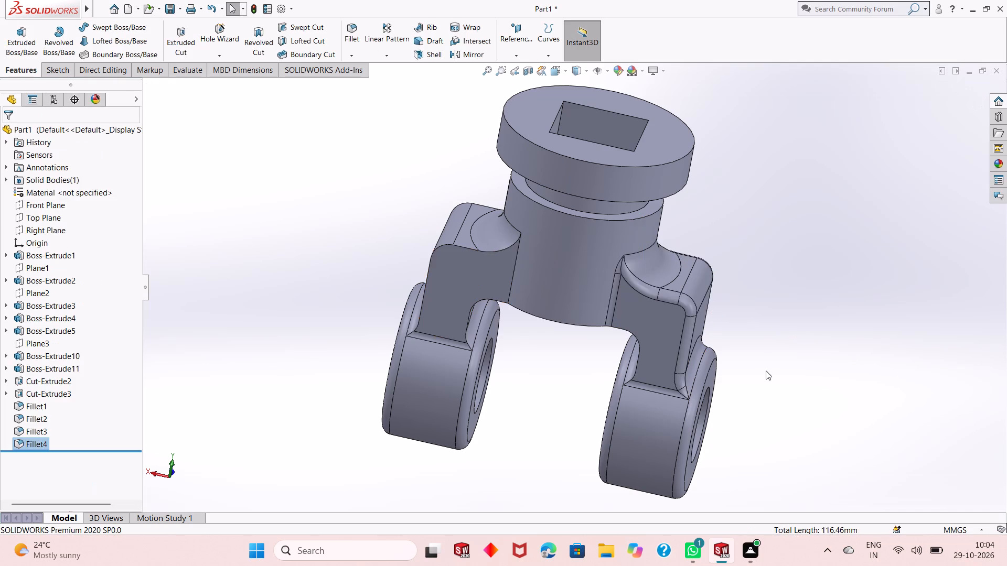
Examine the 5 mm fillet on the first arm from the front and rear of the part.
{"action": "middle_click_drag", "start_coordinate": [766, 371], "coordinate": [599, 318]}
{"action": "scroll", "coordinate": [599, 318], "scroll_direction": "up", "scroll_amount": 1}
{"action": "middle_click_drag", "start_coordinate": [606, 316], "coordinate": [608, 371]}
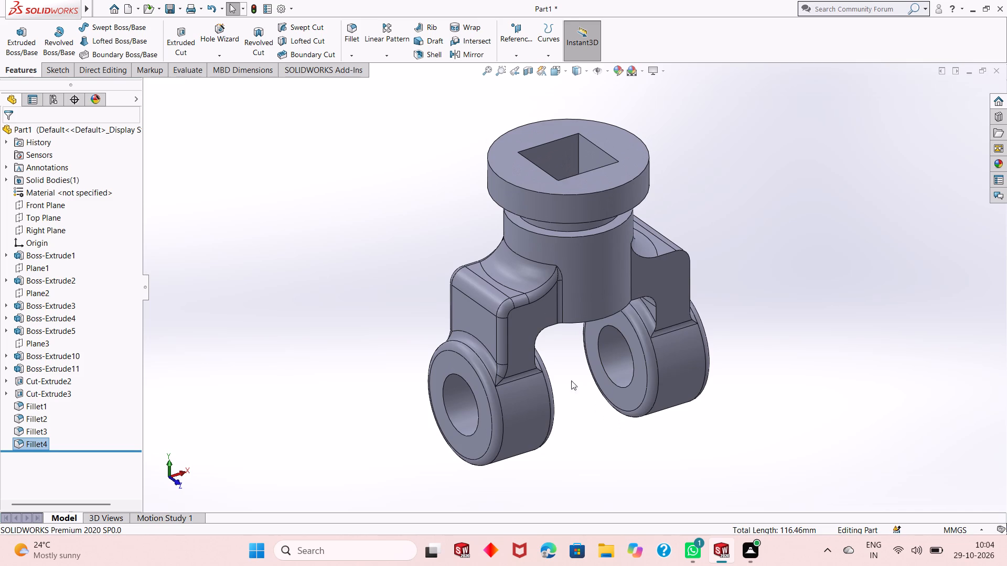
{"action": "scroll", "coordinate": [522, 378], "scroll_direction": "down", "scroll_amount": 1}
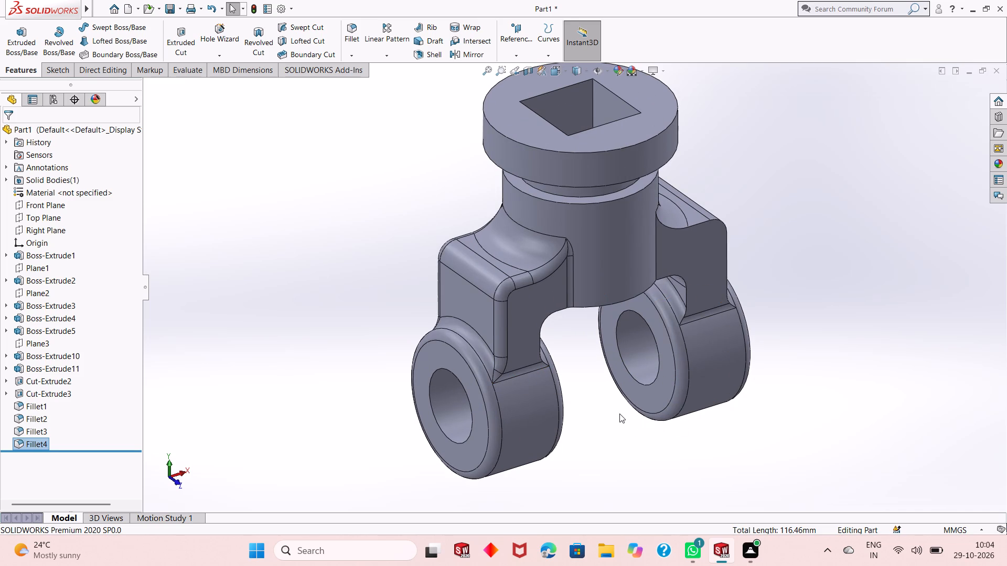
{"action": "middle_click_drag", "start_coordinate": [618, 414], "coordinate": [575, 421]}
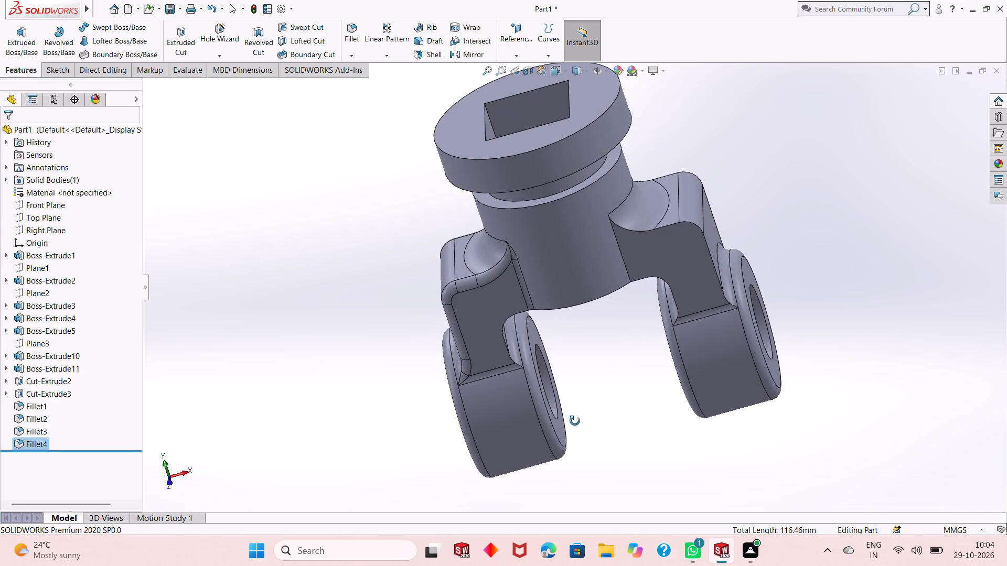
{"action": "middle_click_drag", "start_coordinate": [575, 421], "coordinate": [773, 317]}
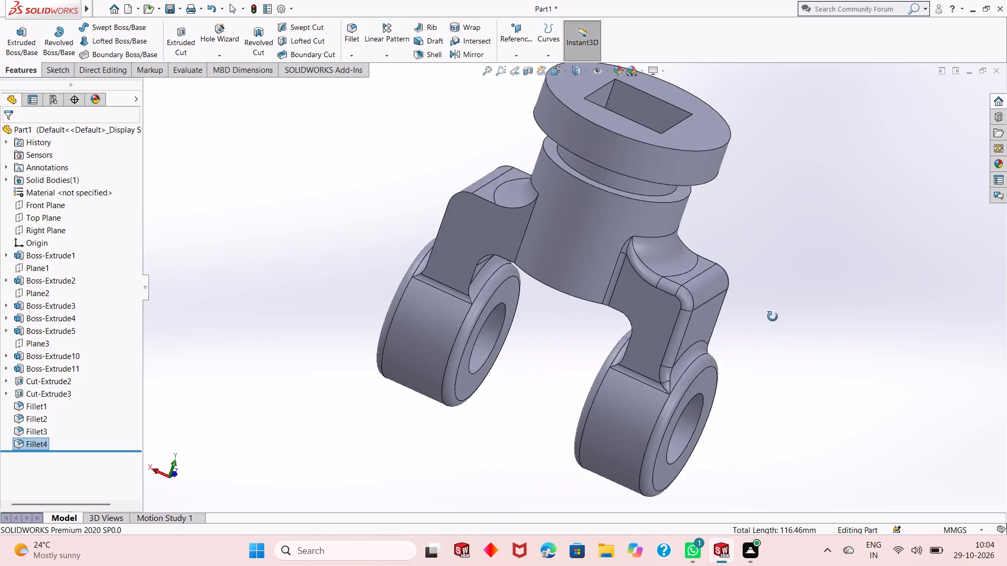
{"action": "middle_click_drag", "start_coordinate": [773, 317], "coordinate": [565, 308]}
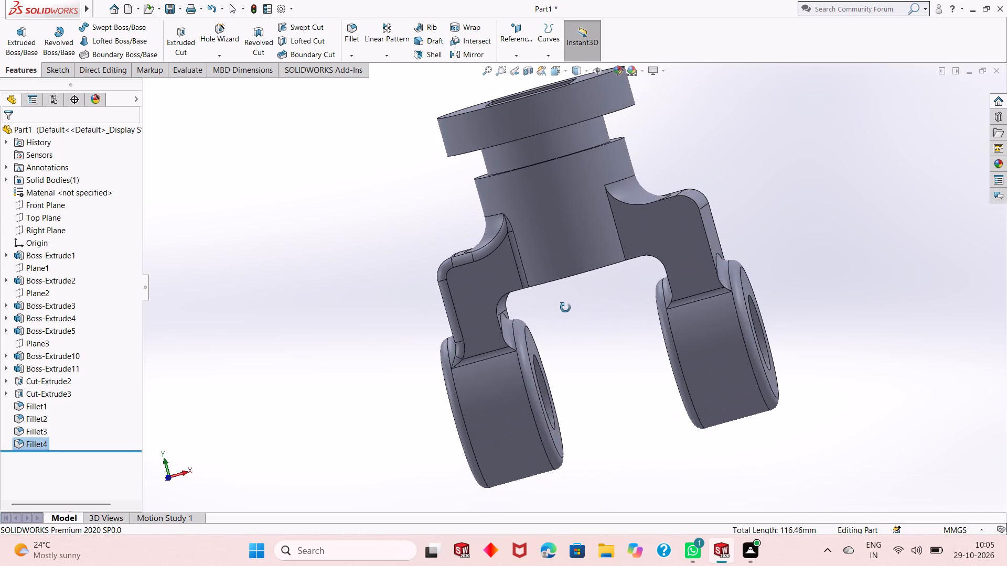
{"action": "middle_click_drag", "start_coordinate": [565, 308], "coordinate": [562, 310]}
Reopen the 5 mm fillet for editing and add the curved inner front edges of both arms.
{"action": "scroll", "coordinate": [522, 314], "scroll_direction": "down", "scroll_amount": 1}
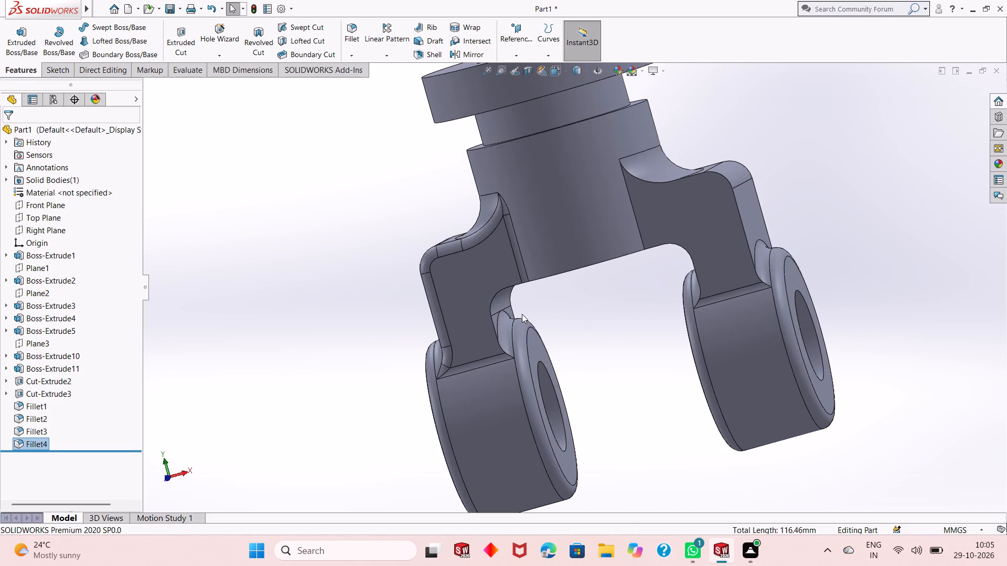
{"action": "scroll", "coordinate": [525, 319], "scroll_direction": "down", "scroll_amount": 1}
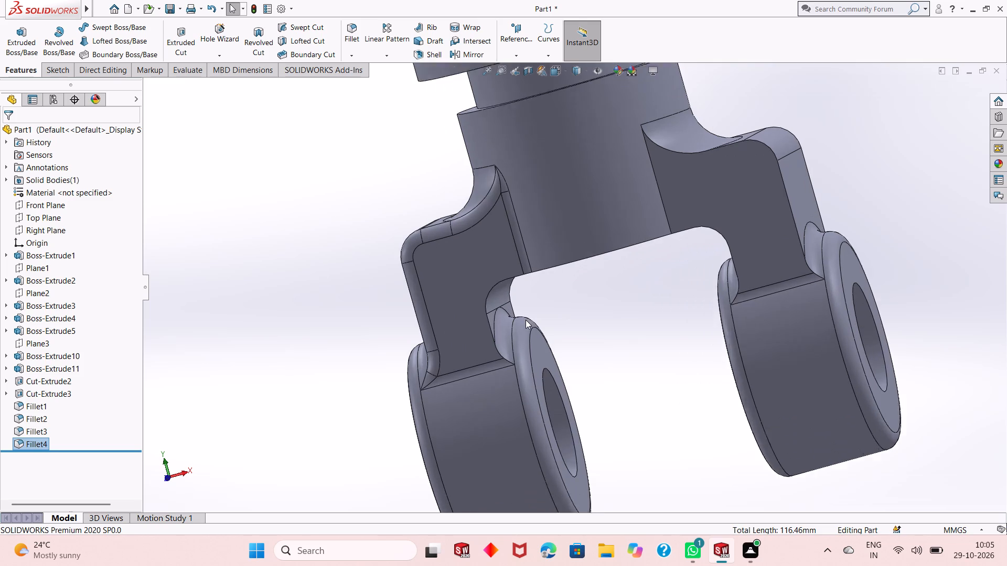
{"action": "scroll", "coordinate": [526, 320], "scroll_direction": "down", "scroll_amount": 1}
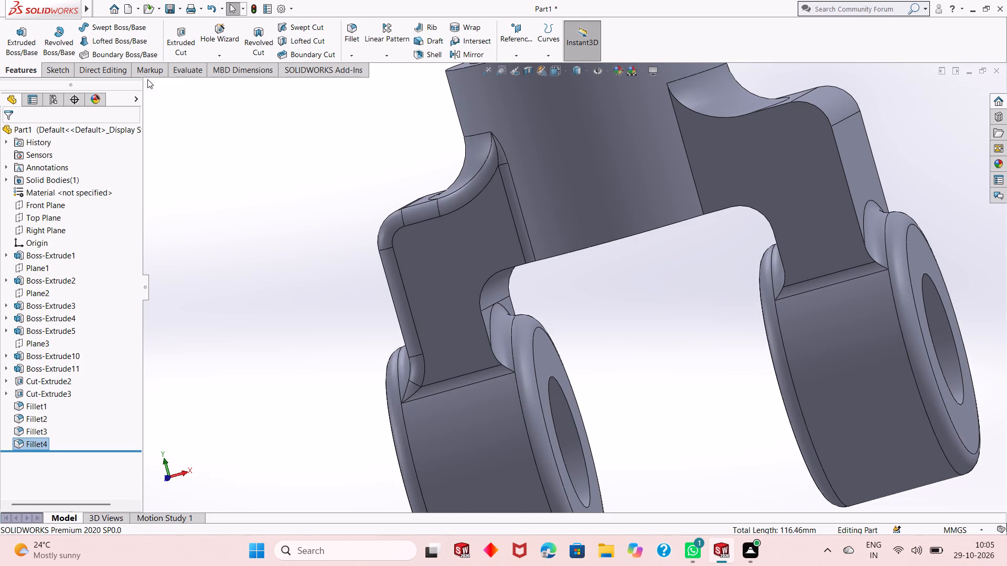
{"action": "left_click", "coordinate": [233, 394]}
{"action": "left_click", "coordinate": [33, 441]}
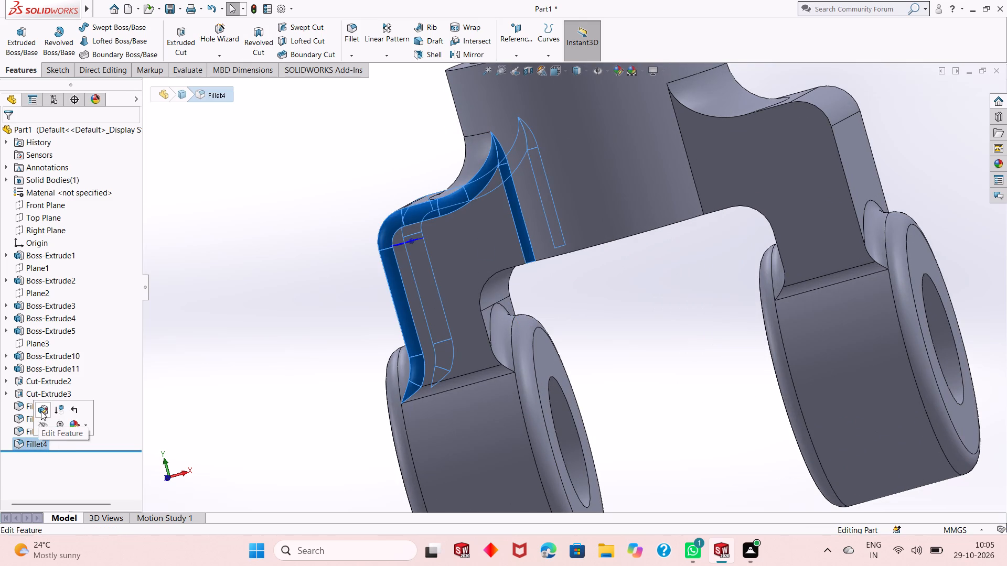
{"action": "left_click", "coordinate": [43, 406]}
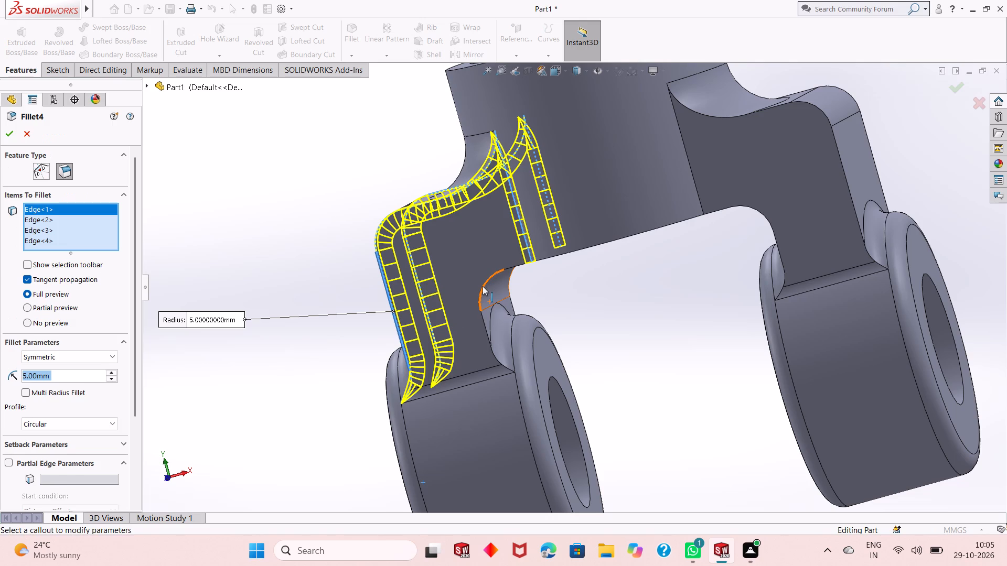
{"action": "left_click", "coordinate": [483, 286]}
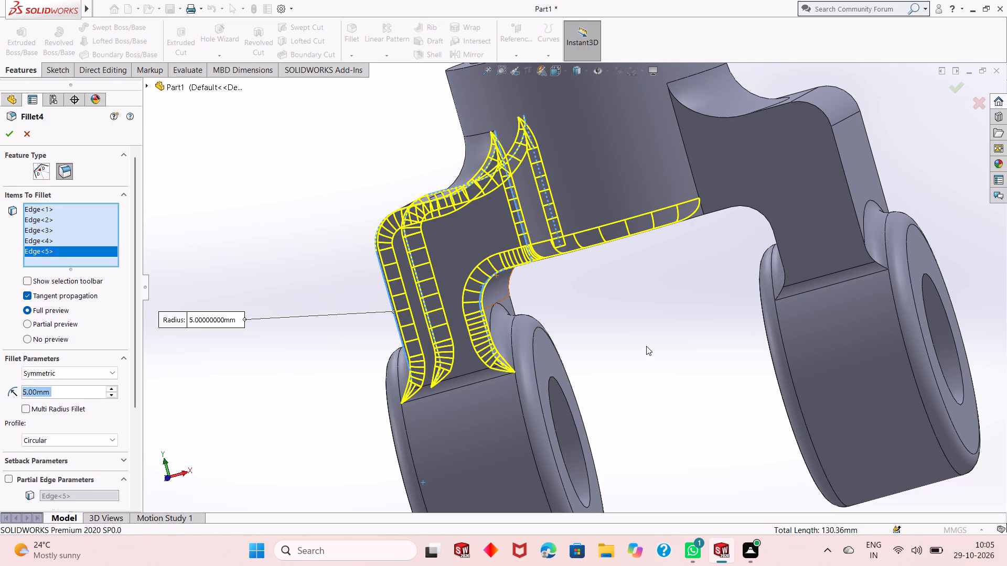
{"action": "left_click", "coordinate": [783, 274]}
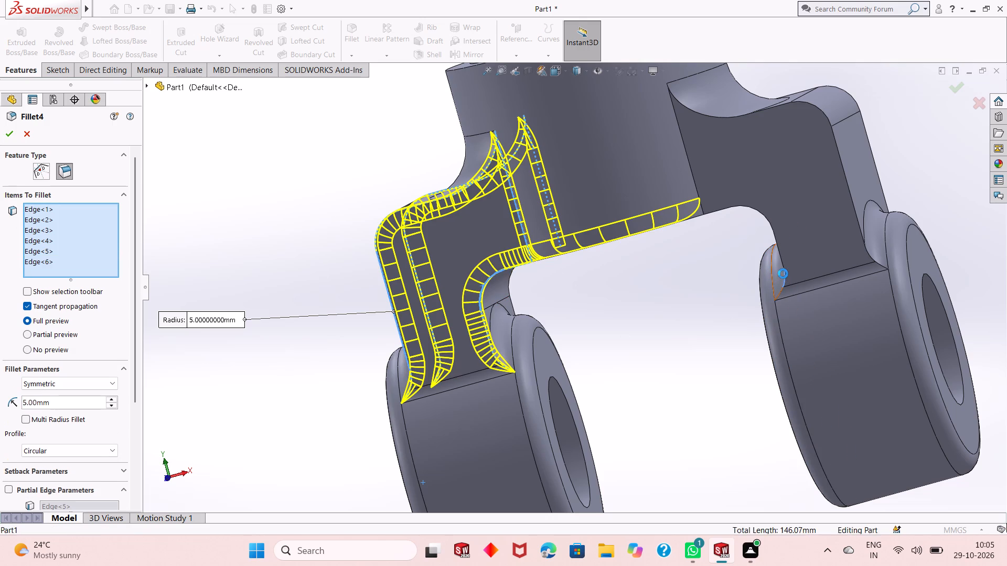
Add the second arm's curved inner rear edge to the 5 mm fillet.
{"action": "middle_click_drag", "start_coordinate": [650, 346], "coordinate": [631, 207]}
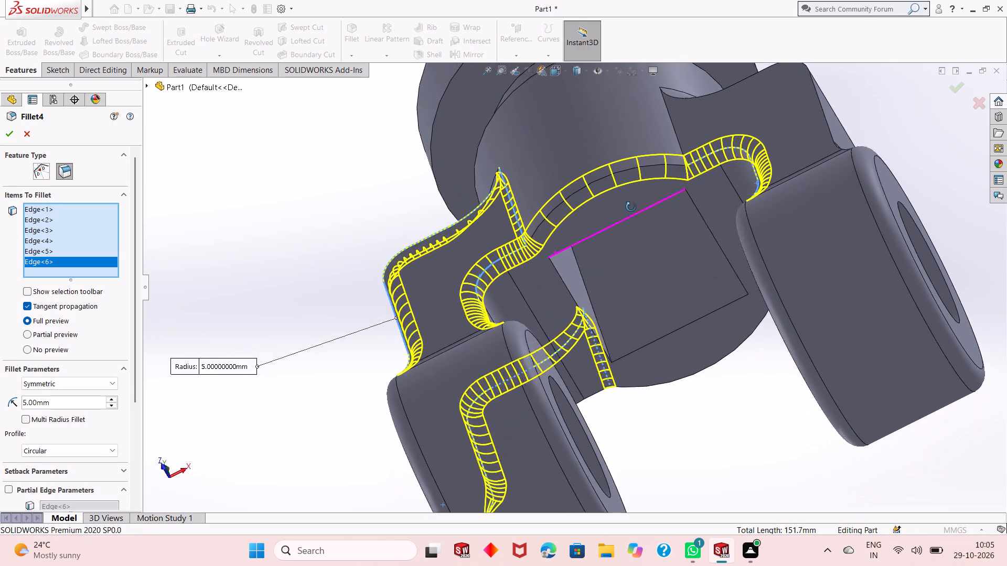
{"action": "middle_click_drag", "start_coordinate": [631, 207], "coordinate": [738, 314]}
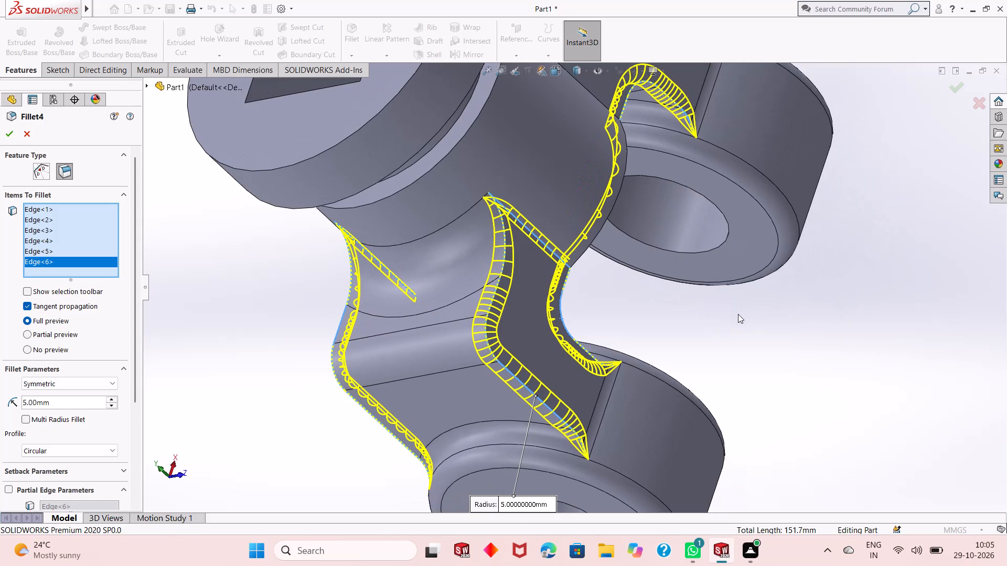
{"action": "scroll", "coordinate": [646, 340], "scroll_direction": "up", "scroll_amount": 2}
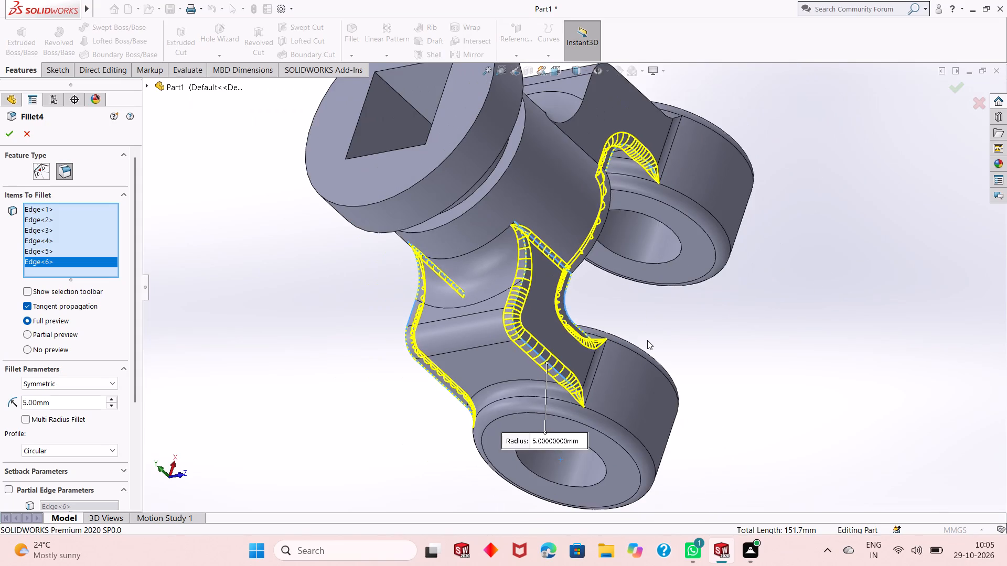
{"action": "scroll", "coordinate": [647, 340], "scroll_direction": "up", "scroll_amount": 1}
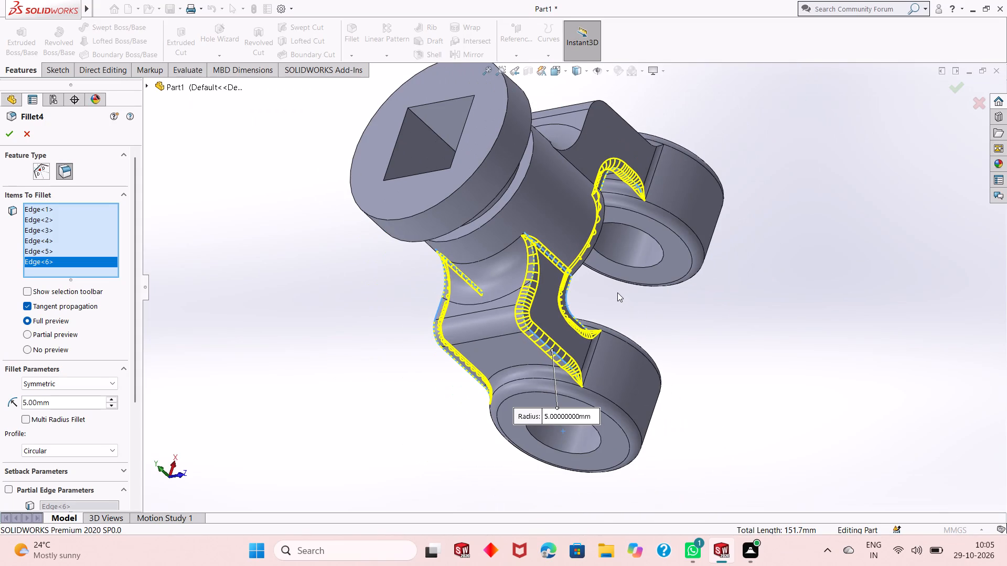
{"action": "middle_click_drag", "start_coordinate": [617, 292], "coordinate": [796, 209]}
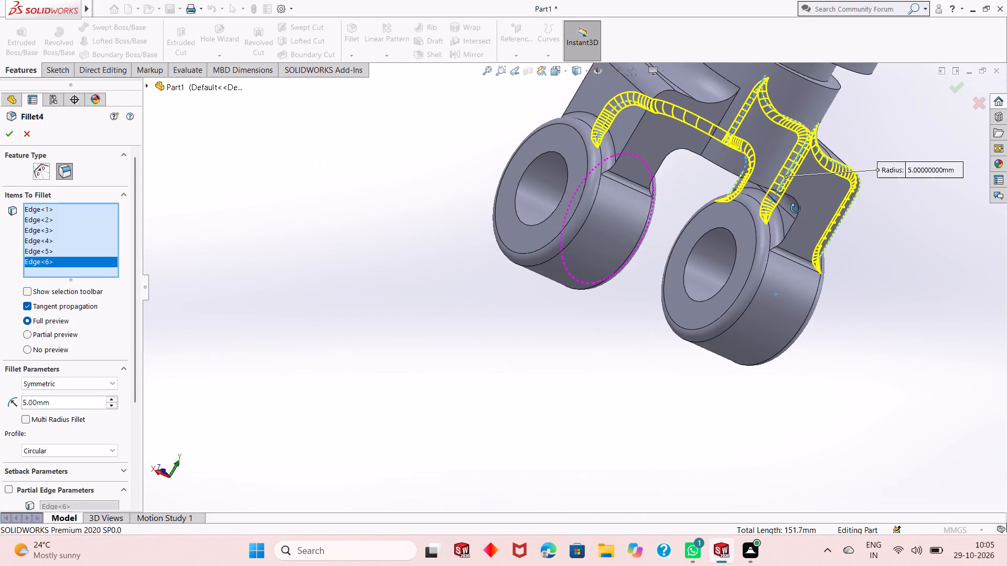
{"action": "middle_click_drag", "start_coordinate": [796, 209], "coordinate": [592, 298]}
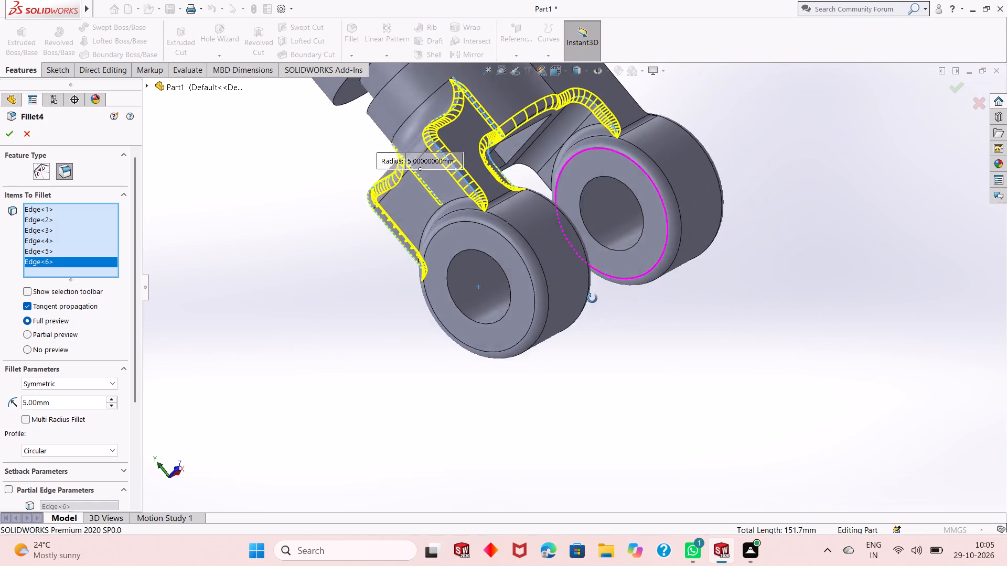
{"action": "middle_click_drag", "start_coordinate": [592, 298], "coordinate": [811, 383]}
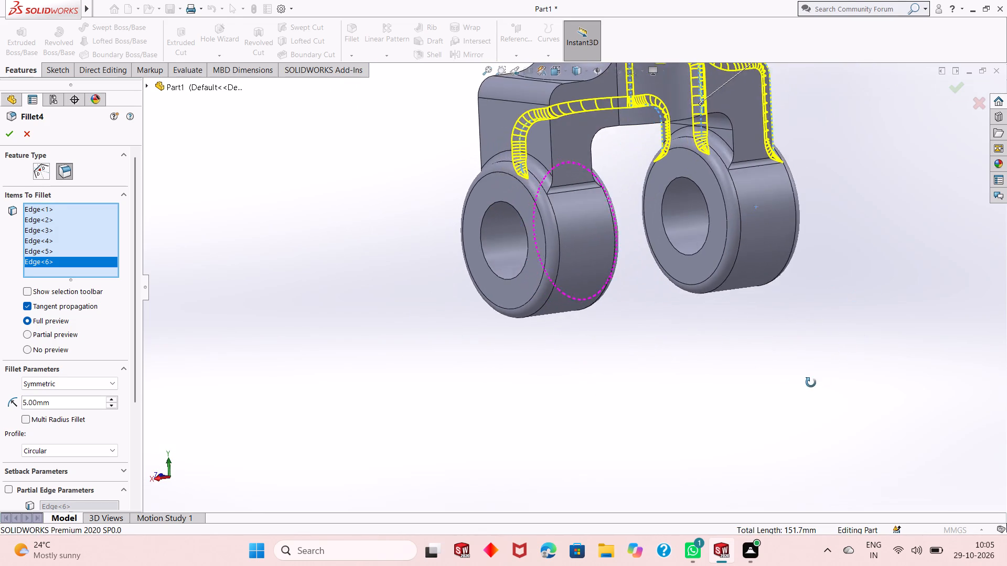
{"action": "middle_click_drag", "start_coordinate": [811, 383], "coordinate": [815, 383]}
{"action": "scroll", "coordinate": [430, 233], "scroll_direction": "up", "scroll_amount": 2}
{"action": "scroll", "coordinate": [486, 113], "scroll_direction": "down", "scroll_amount": 3}
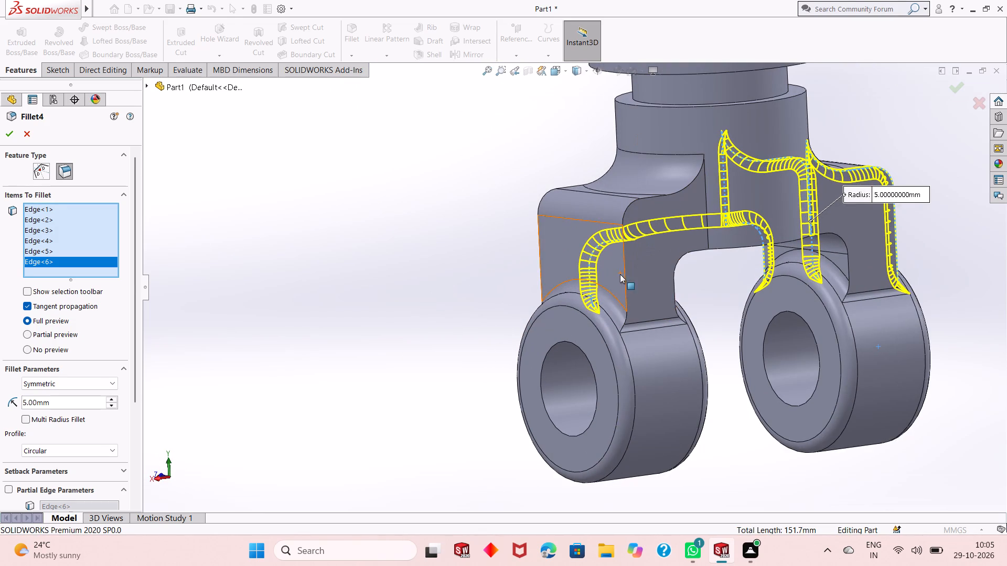
{"action": "middle_click_drag", "start_coordinate": [753, 307], "coordinate": [675, 287]}
{"action": "left_click", "coordinate": [520, 242]}
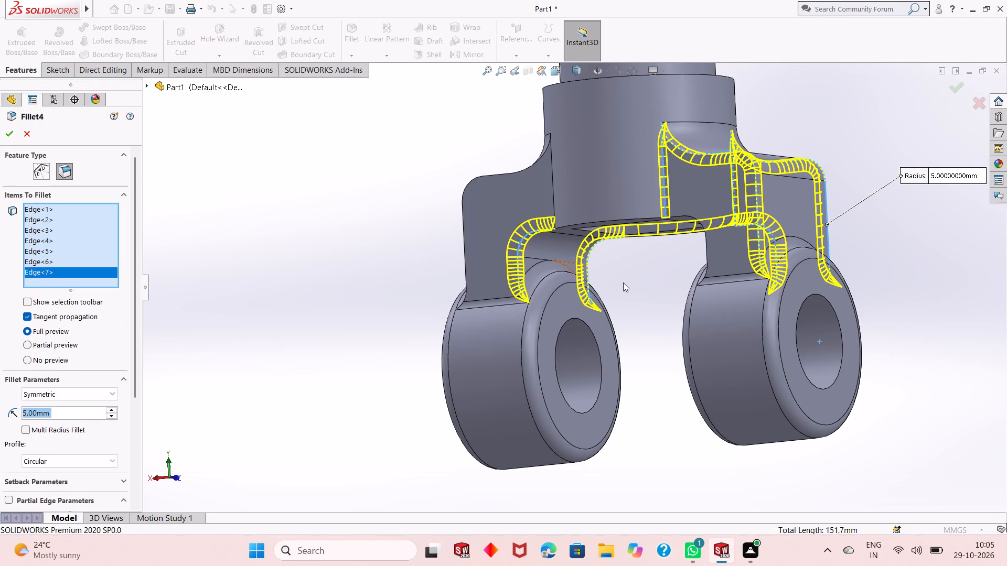
Add the second arm's front and rear vertical joints with the boss to the 5 mm fillet.
{"action": "middle_click_drag", "start_coordinate": [664, 266], "coordinate": [677, 286]}
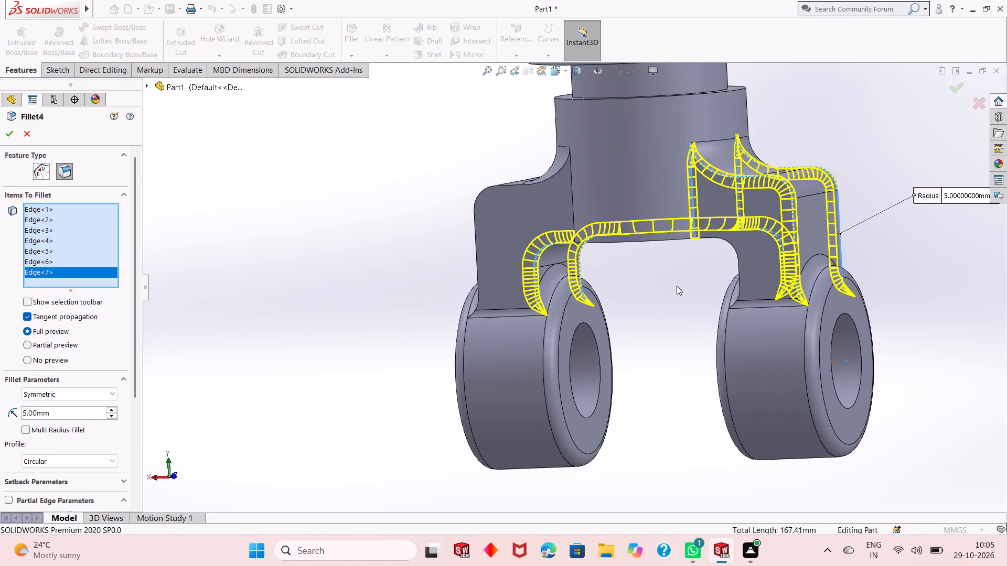
{"action": "middle_click_drag", "start_coordinate": [589, 272], "coordinate": [624, 300]}
{"action": "scroll", "coordinate": [645, 279], "scroll_direction": "down", "scroll_amount": 3}
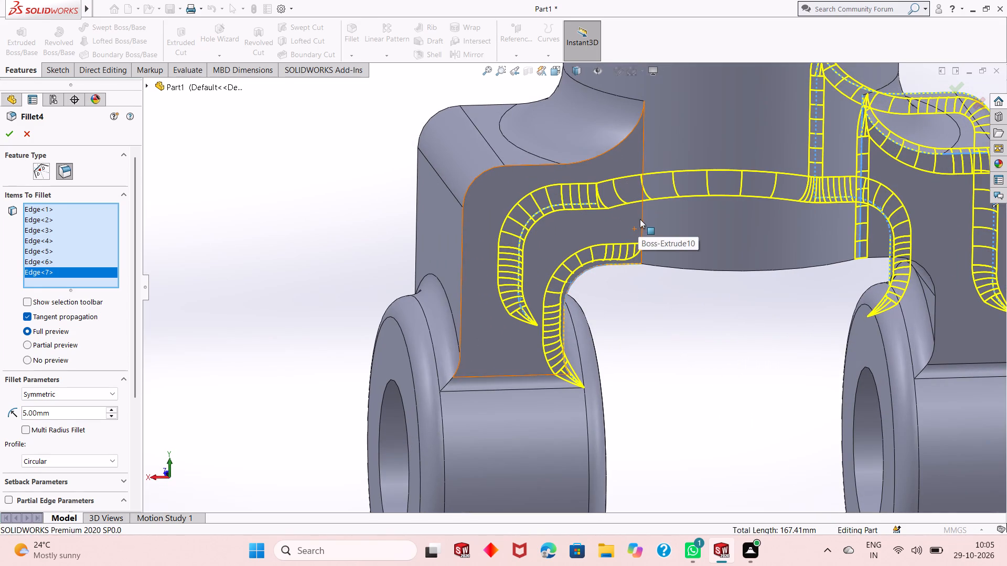
{"action": "left_click", "coordinate": [642, 216]}
{"action": "scroll", "coordinate": [697, 321], "scroll_direction": "up", "scroll_amount": 1}
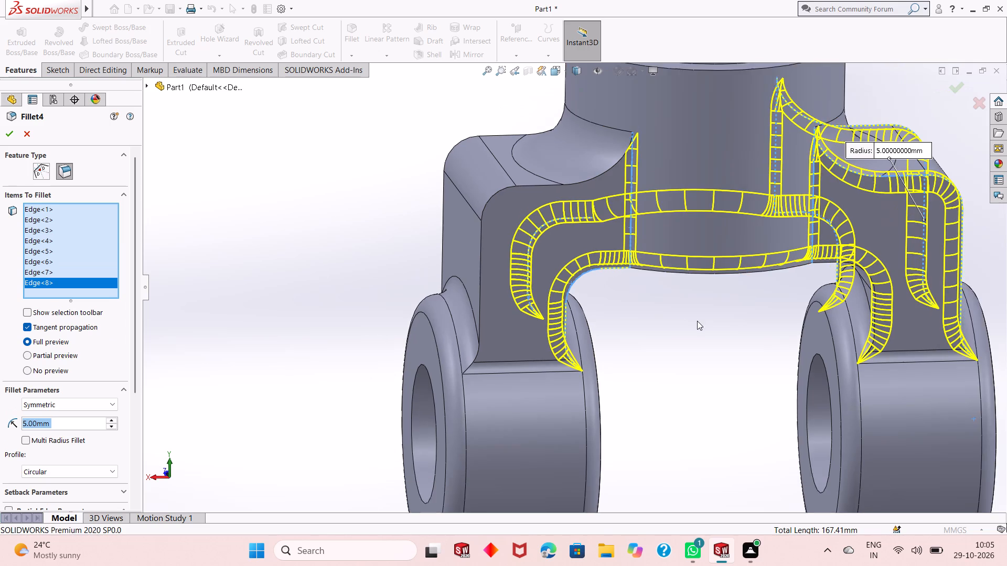
{"action": "scroll", "coordinate": [697, 321], "scroll_direction": "up", "scroll_amount": 1}
{"action": "middle_click_drag", "start_coordinate": [697, 322], "coordinate": [890, 331]}
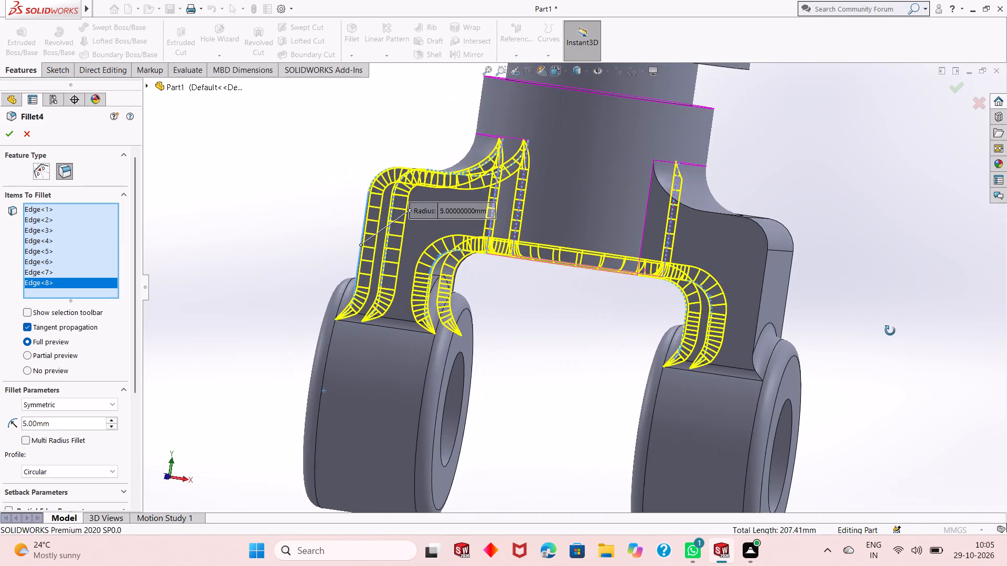
{"action": "middle_click_drag", "start_coordinate": [890, 331], "coordinate": [909, 243]}
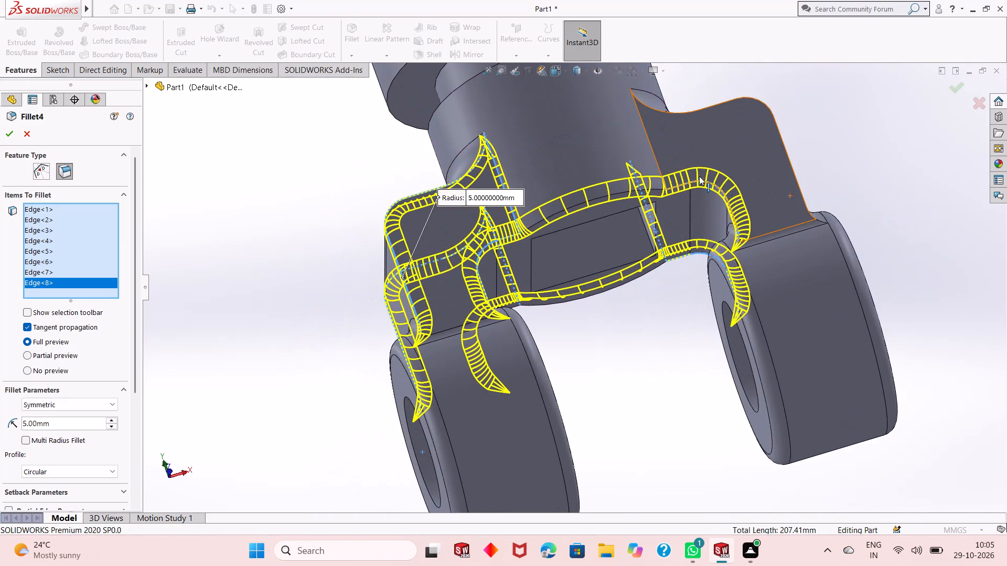
{"action": "left_click", "coordinate": [652, 151]}
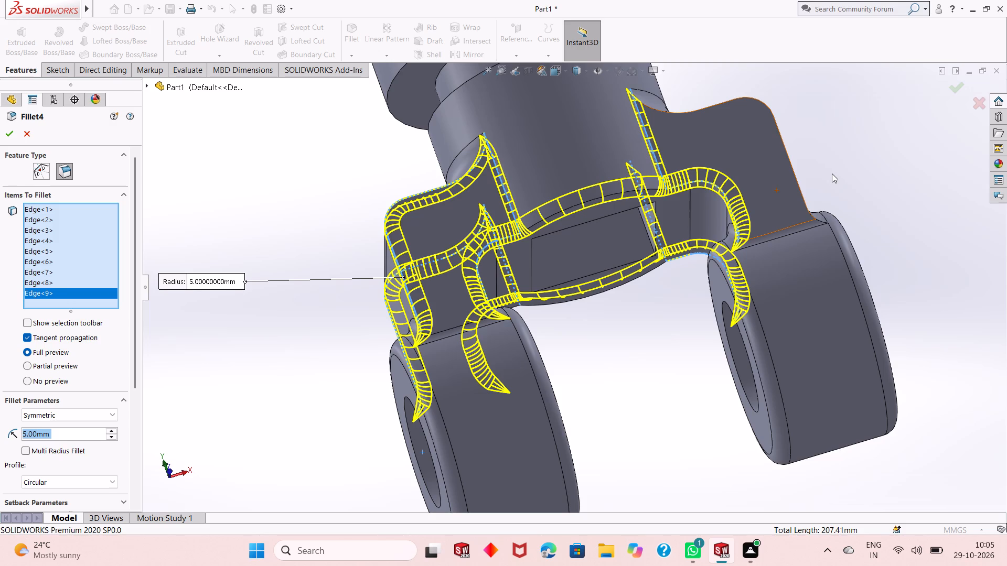
Add the second arm's front and rear outer edges to the 5 mm fillet and apply it.
{"action": "middle_click_drag", "start_coordinate": [832, 175], "coordinate": [798, 271]}
{"action": "scroll", "coordinate": [781, 198], "scroll_direction": "up", "scroll_amount": 2}
{"action": "scroll", "coordinate": [762, 118], "scroll_direction": "down", "scroll_amount": 2}
{"action": "left_click", "coordinate": [570, 179]}
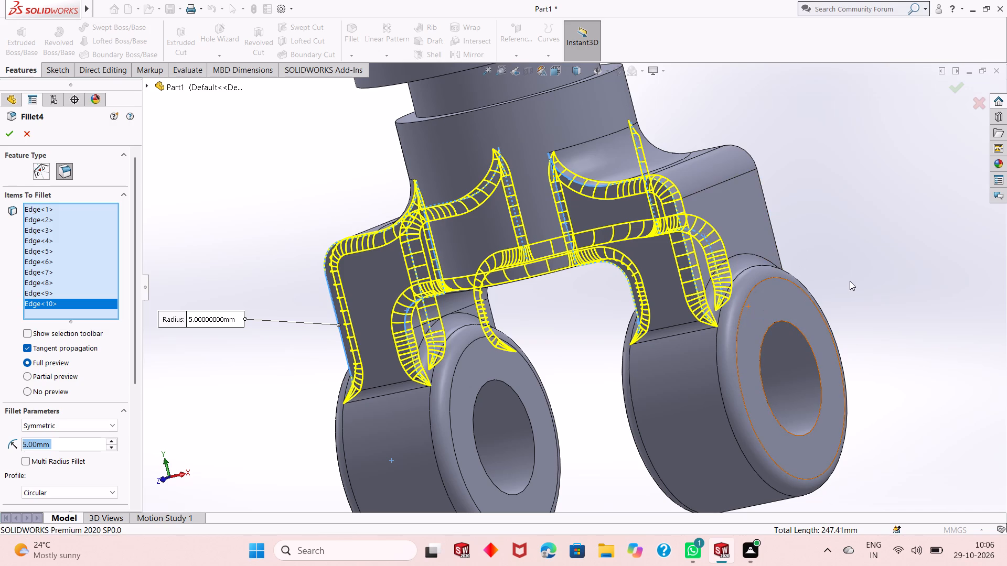
{"action": "middle_click_drag", "start_coordinate": [850, 293], "coordinate": [705, 322]}
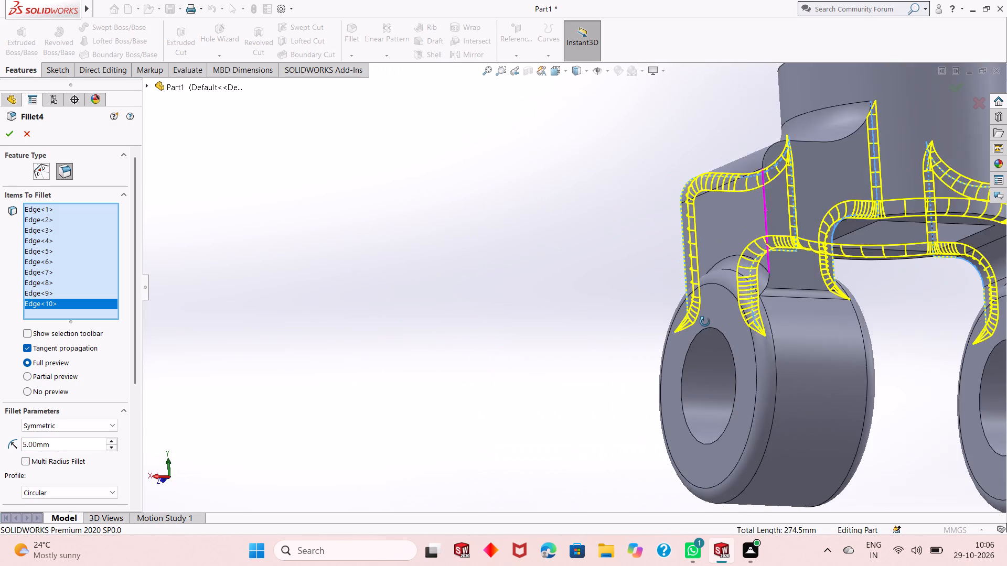
{"action": "middle_click_drag", "start_coordinate": [705, 322], "coordinate": [715, 363]}
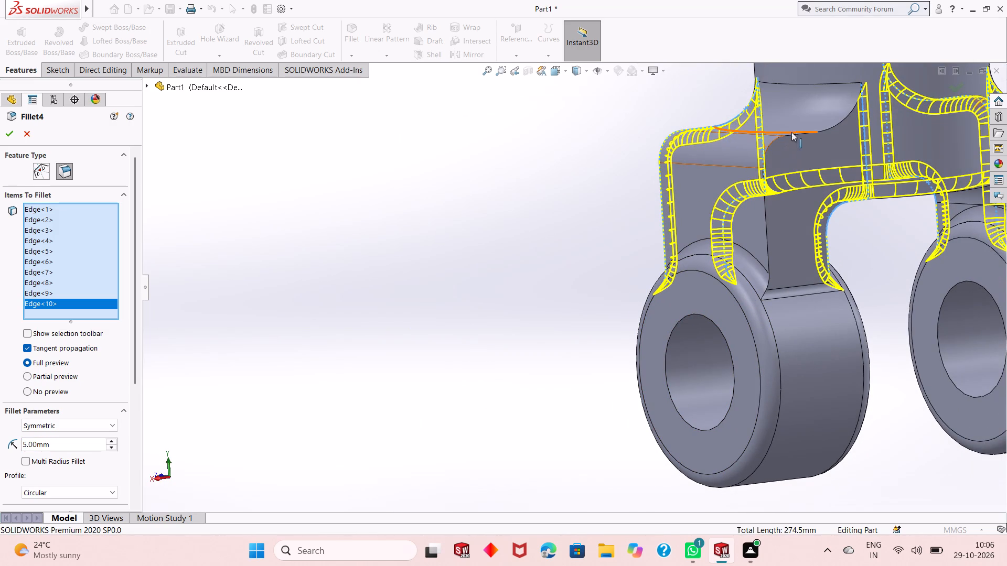
{"action": "left_click", "coordinate": [797, 135]}
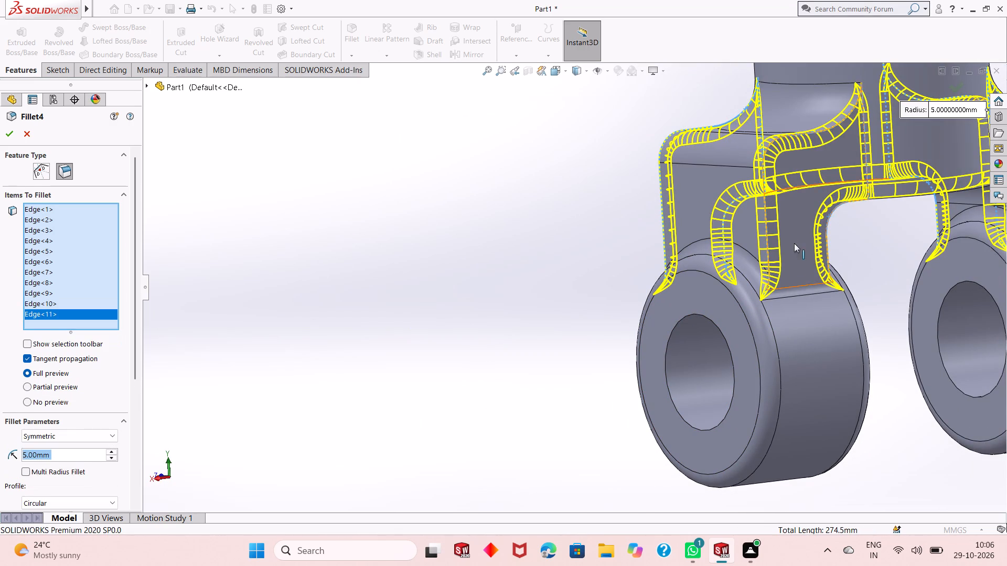
{"action": "scroll", "coordinate": [790, 279], "scroll_direction": "up", "scroll_amount": 1}
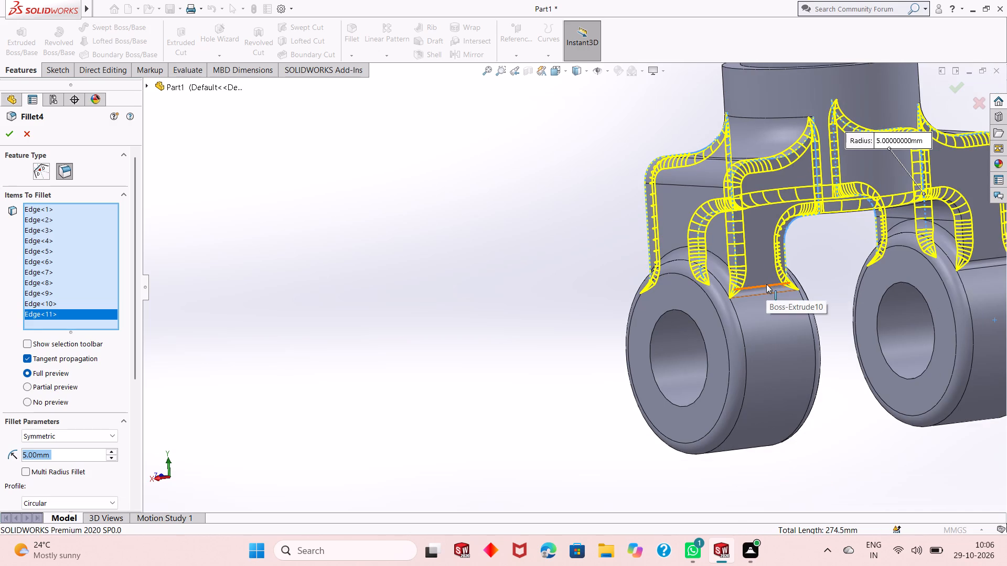
{"action": "left_click", "coordinate": [766, 284]}
{"action": "left_click", "coordinate": [764, 286]}
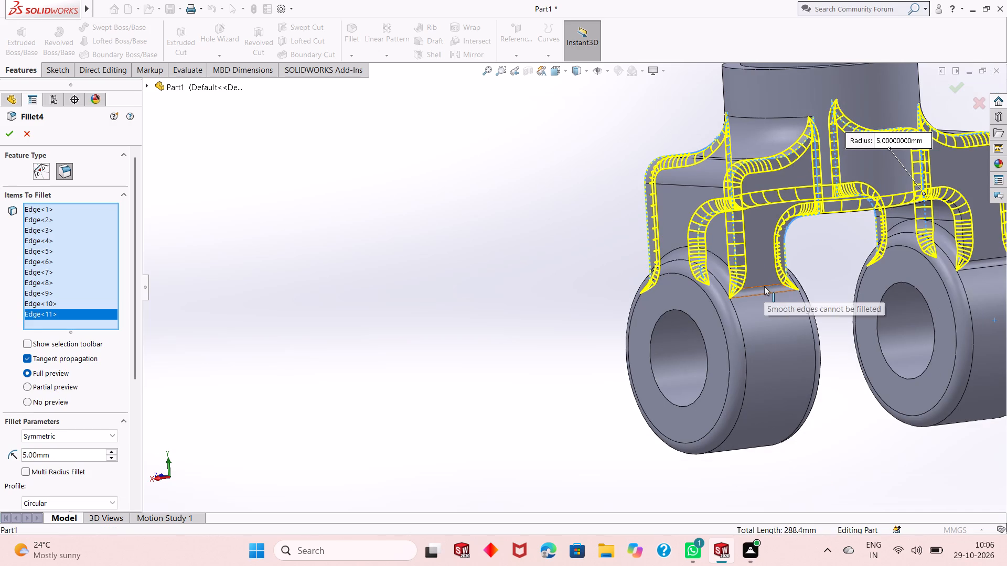
{"action": "left_click", "coordinate": [764, 293]}
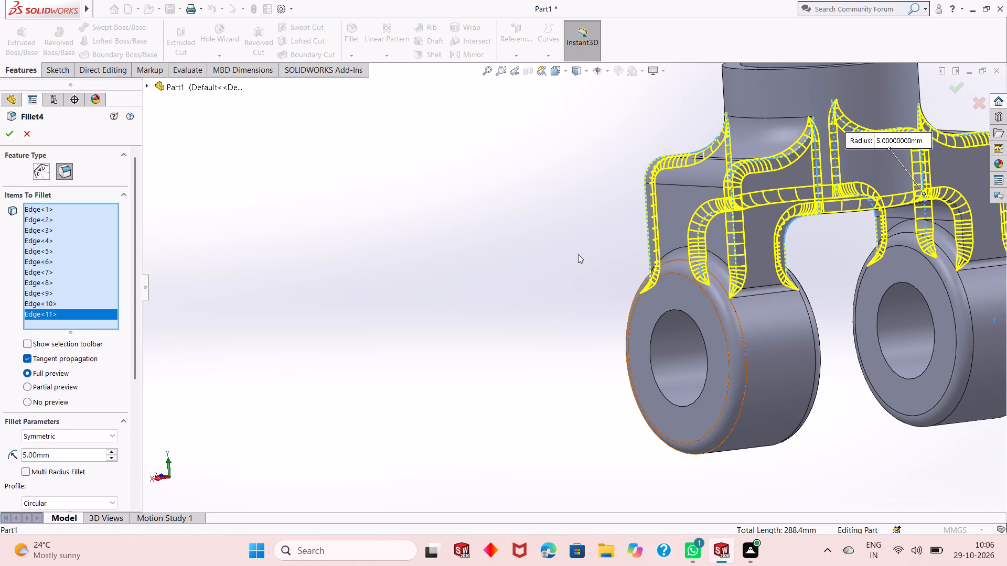
{"action": "left_click", "coordinate": [8, 136]}
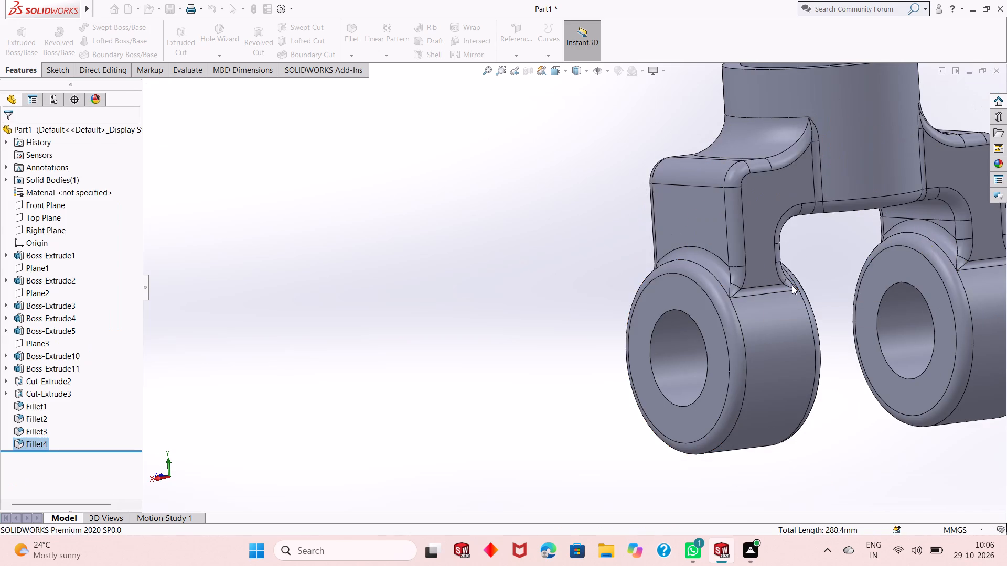
Examine the updated 5 mm fillets on both arms from above, below and the sides of the part.
{"action": "scroll", "coordinate": [773, 277], "scroll_direction": "up", "scroll_amount": 2}
{"action": "scroll", "coordinate": [777, 223], "scroll_direction": "down", "scroll_amount": 1}
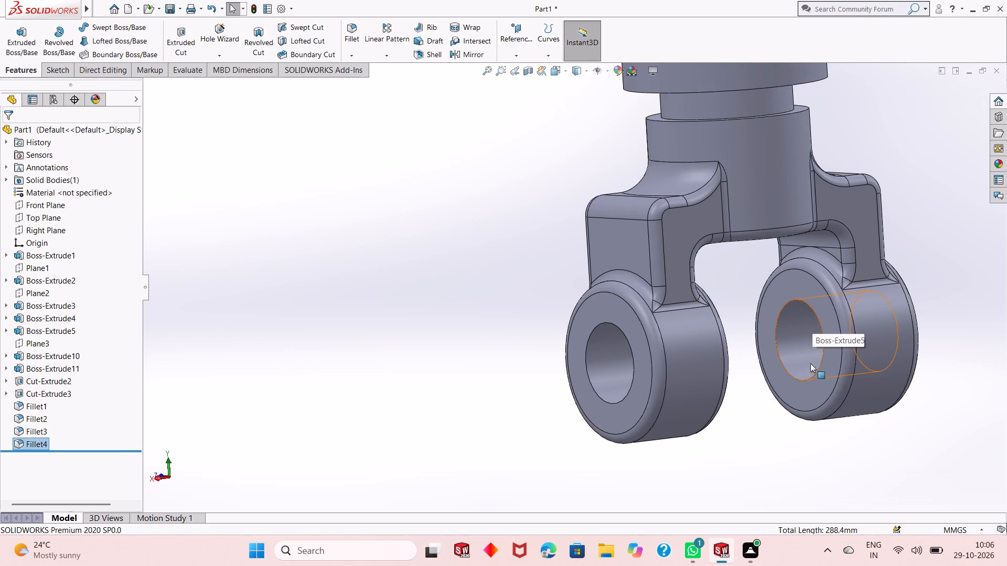
{"action": "middle_click_drag", "start_coordinate": [751, 383], "coordinate": [759, 424]}
{"action": "scroll", "coordinate": [758, 338], "scroll_direction": "up", "scroll_amount": 1}
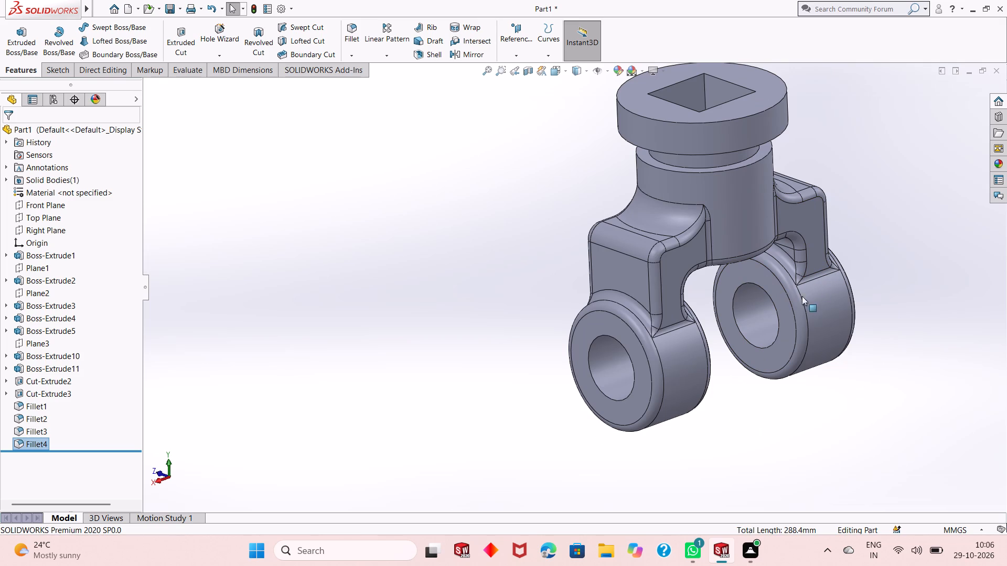
{"action": "middle_click_drag", "start_coordinate": [756, 307], "coordinate": [765, 313]}
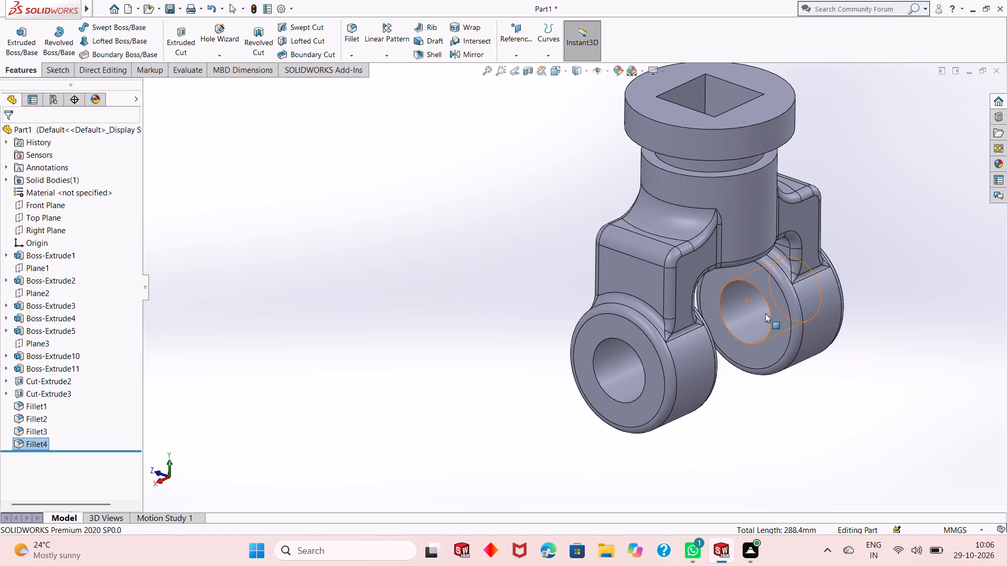
{"action": "scroll", "coordinate": [766, 313], "scroll_direction": "down", "scroll_amount": 1}
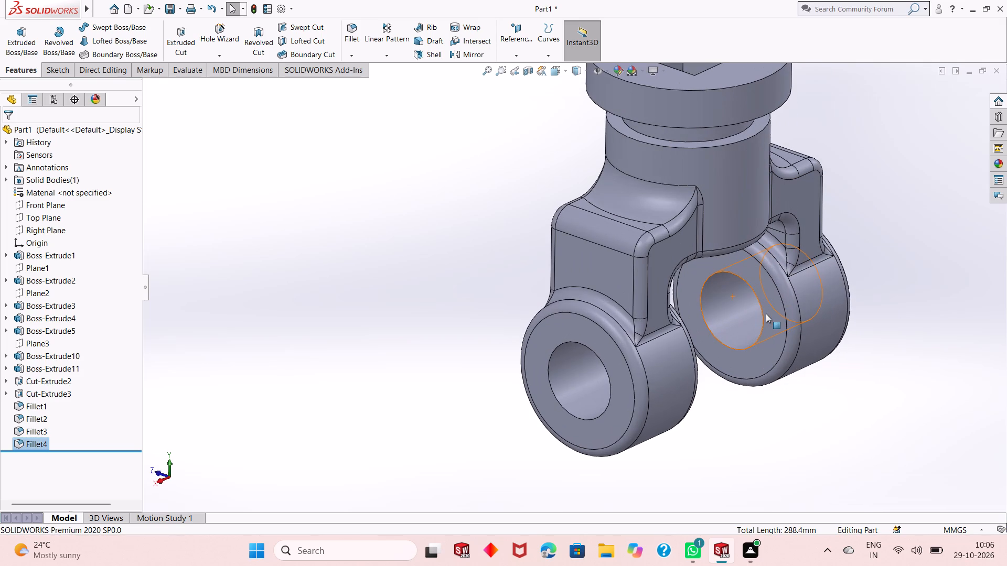
{"action": "scroll", "coordinate": [766, 313], "scroll_direction": "up", "scroll_amount": 1}
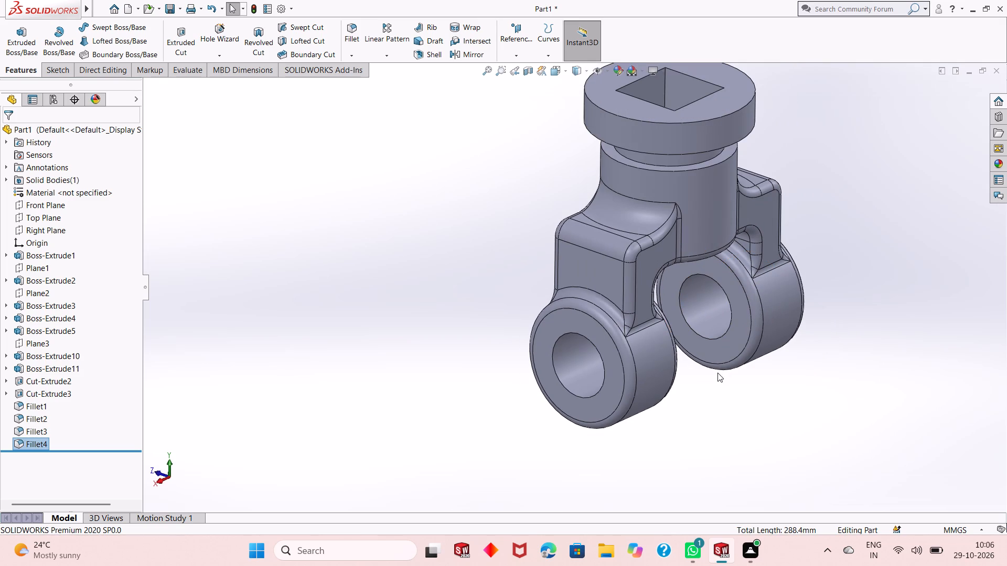
{"action": "middle_click_drag", "start_coordinate": [711, 374], "coordinate": [758, 200]}
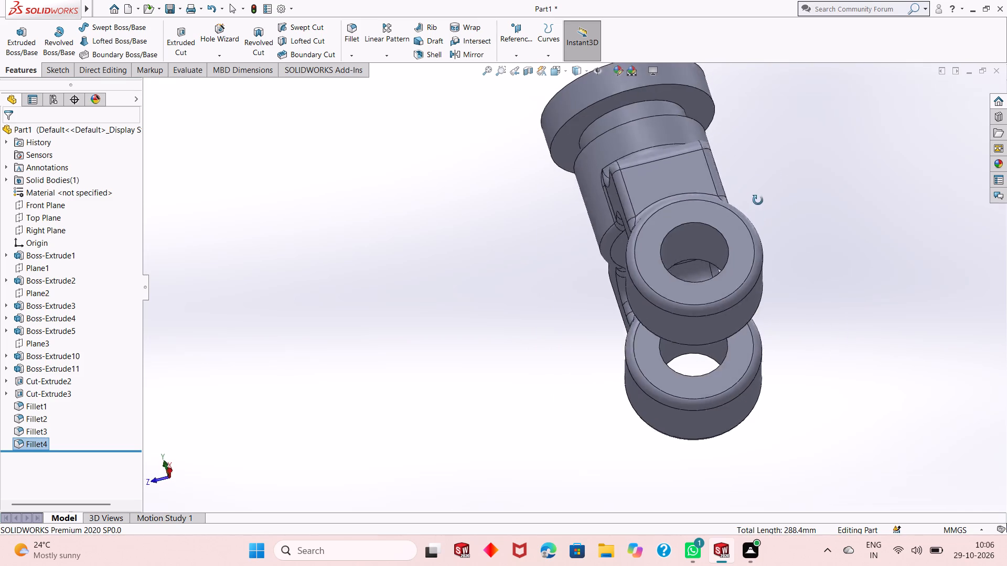
{"action": "middle_click_drag", "start_coordinate": [758, 200], "coordinate": [702, 311]}
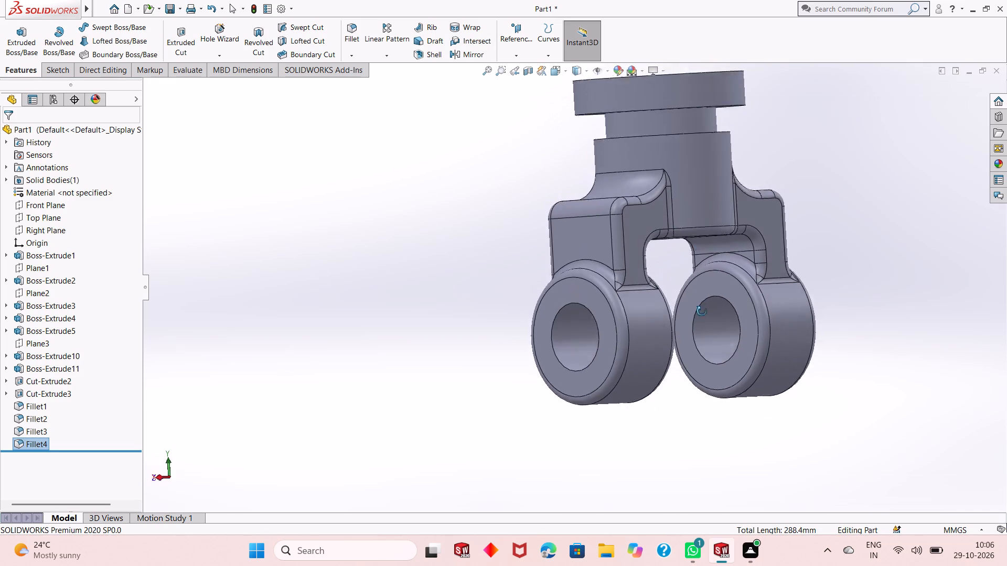
{"action": "middle_click_drag", "start_coordinate": [702, 311], "coordinate": [703, 378]}
{"action": "scroll", "coordinate": [705, 344], "scroll_direction": "up", "scroll_amount": 1}
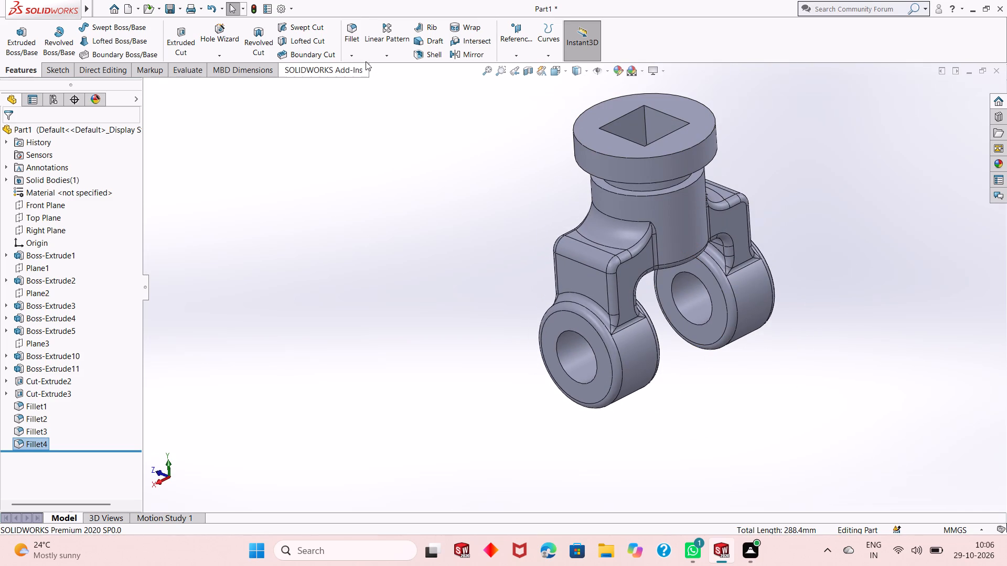
Fillet the upper and lower outer circular edges of the boss's top flange with a 3 mm radius.
{"action": "left_click", "coordinate": [353, 42]}
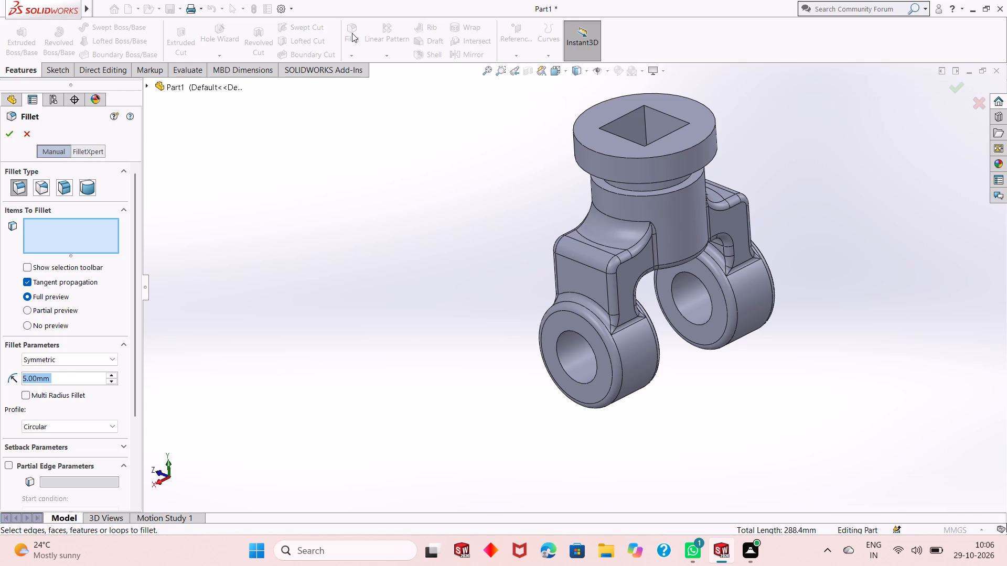
{"action": "key", "text": "3"}
{"action": "key", "text": "Return"}
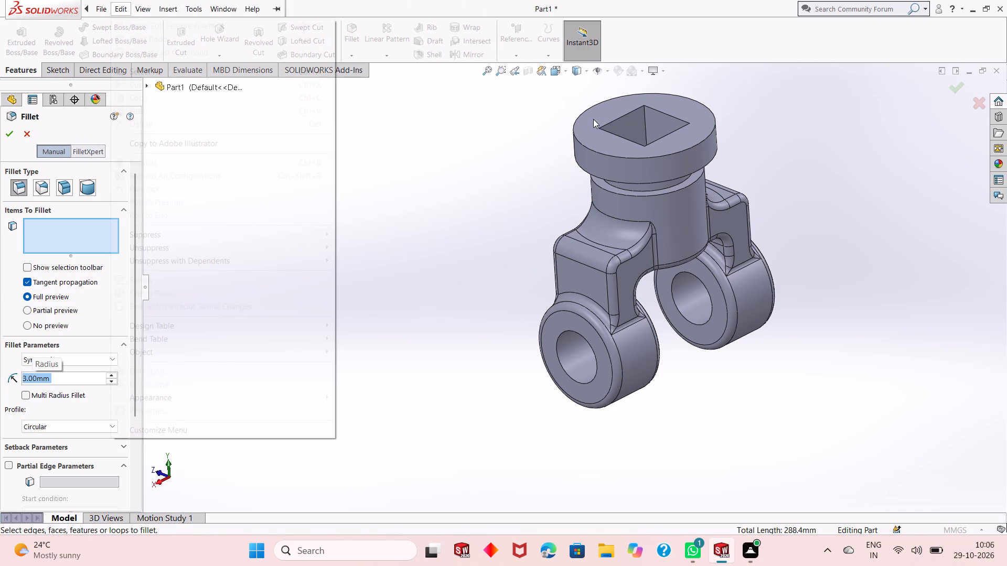
{"action": "left_click", "coordinate": [530, 159]}
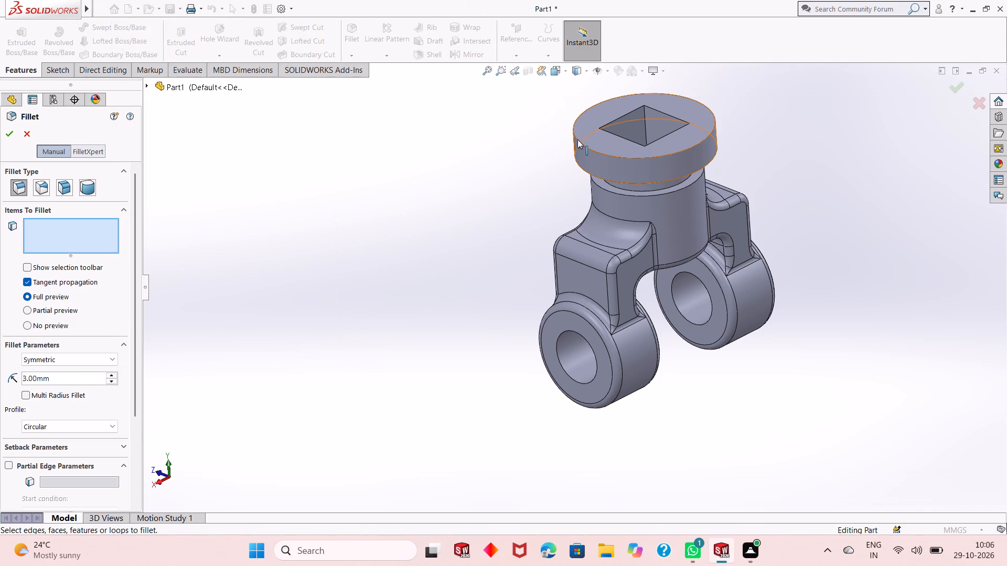
{"action": "left_click", "coordinate": [579, 141]}
{"action": "middle_click_drag", "start_coordinate": [708, 243], "coordinate": [705, 129]}
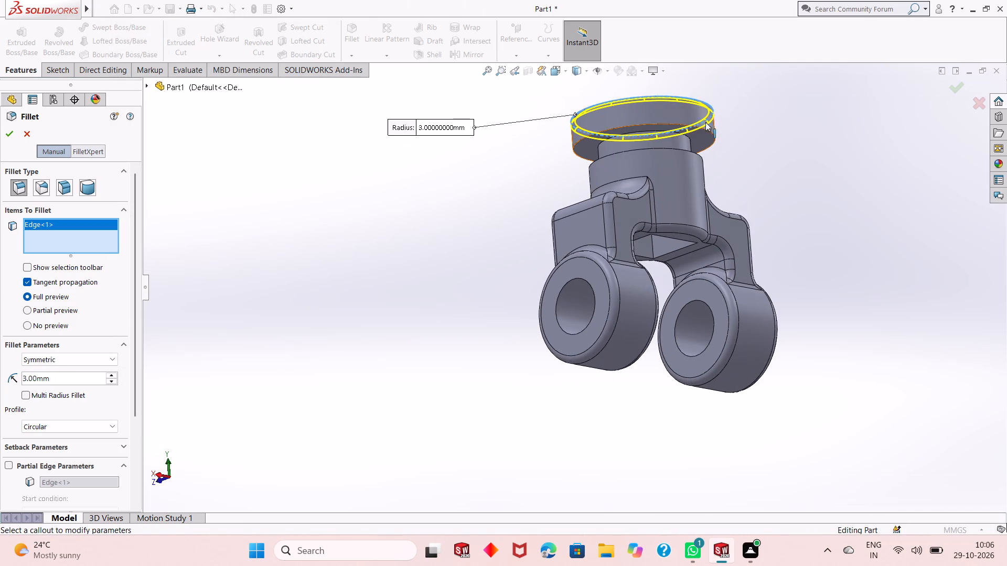
{"action": "left_click", "coordinate": [714, 135]}
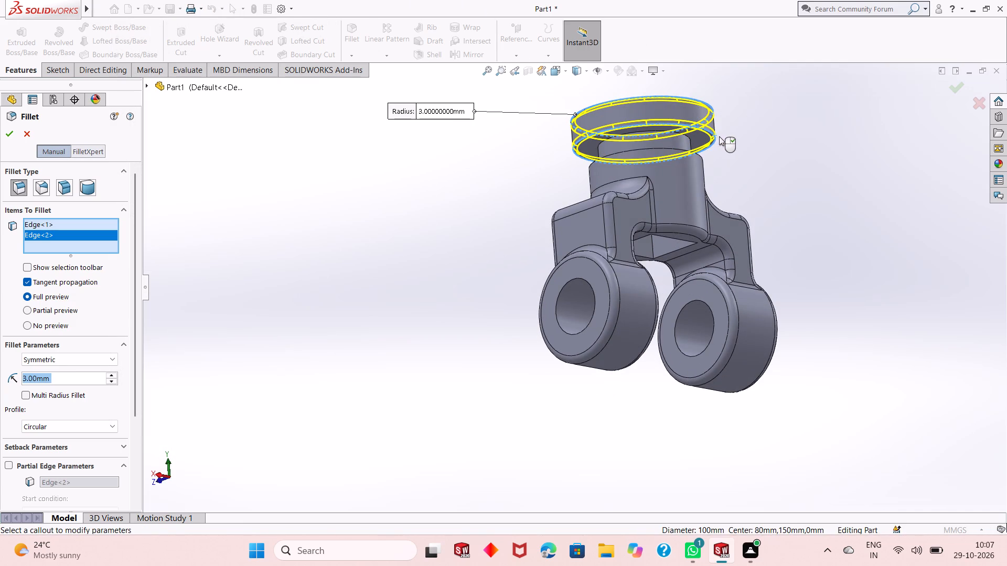
{"action": "left_click", "coordinate": [7, 137]}
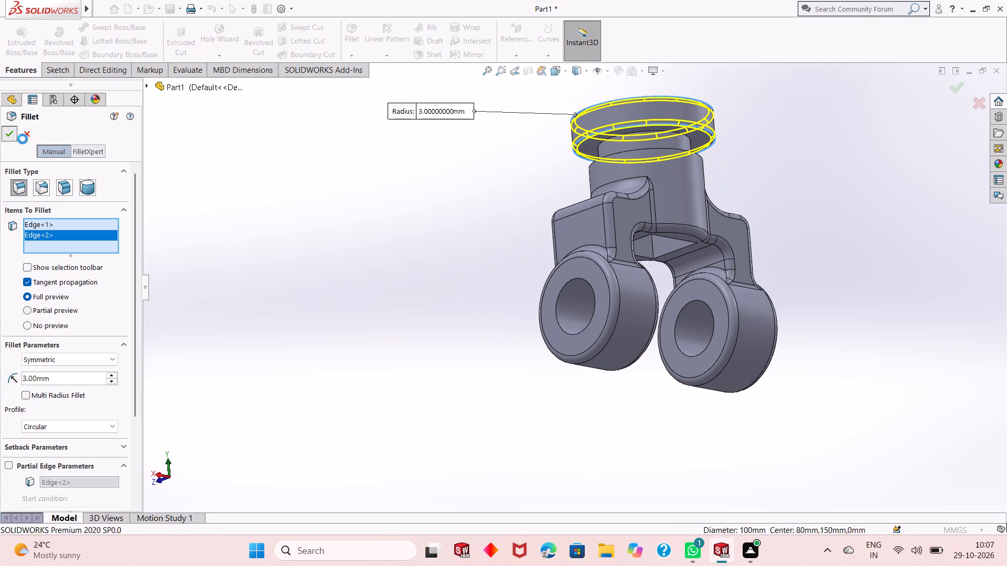
Examine the 3 mm flange fillets and the overall filleted part from several directions.
{"action": "middle_click_drag", "start_coordinate": [607, 141], "coordinate": [624, 185]}
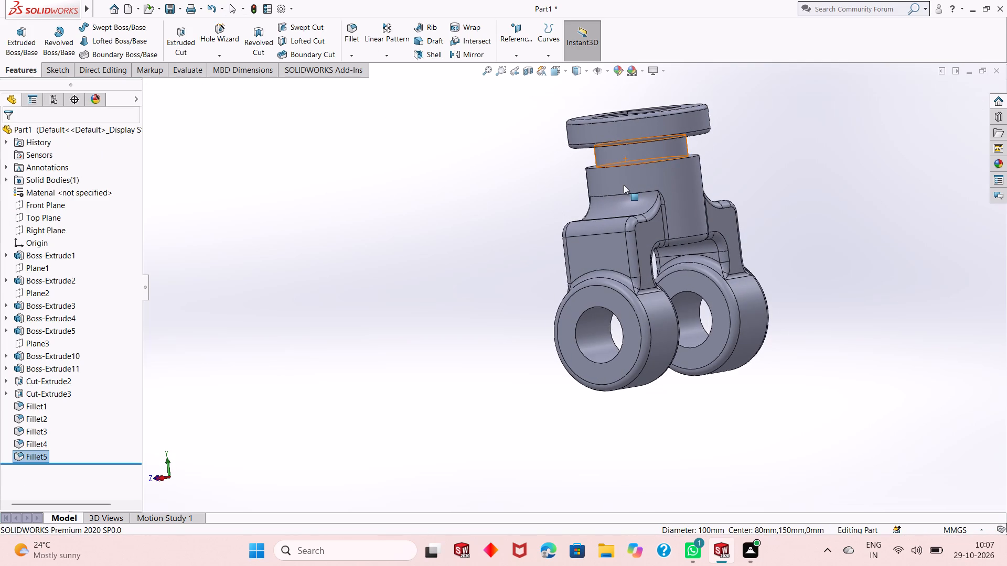
{"action": "middle_click_drag", "start_coordinate": [797, 216], "coordinate": [780, 206]}
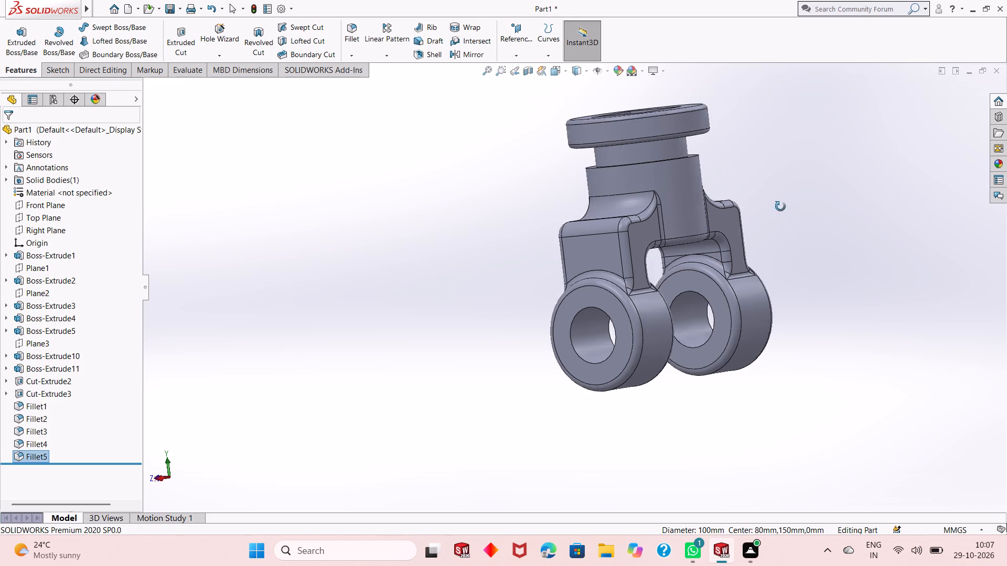
{"action": "middle_click_drag", "start_coordinate": [780, 206], "coordinate": [762, 248]}
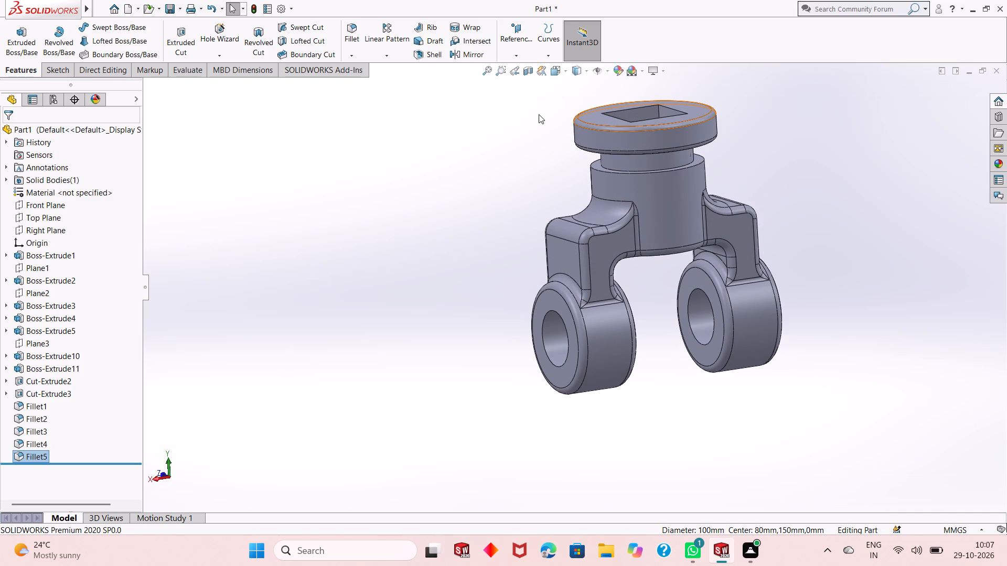
{"action": "scroll", "coordinate": [683, 229], "scroll_direction": "up", "scroll_amount": 2}
{"action": "scroll", "coordinate": [669, 185], "scroll_direction": "down", "scroll_amount": 1}
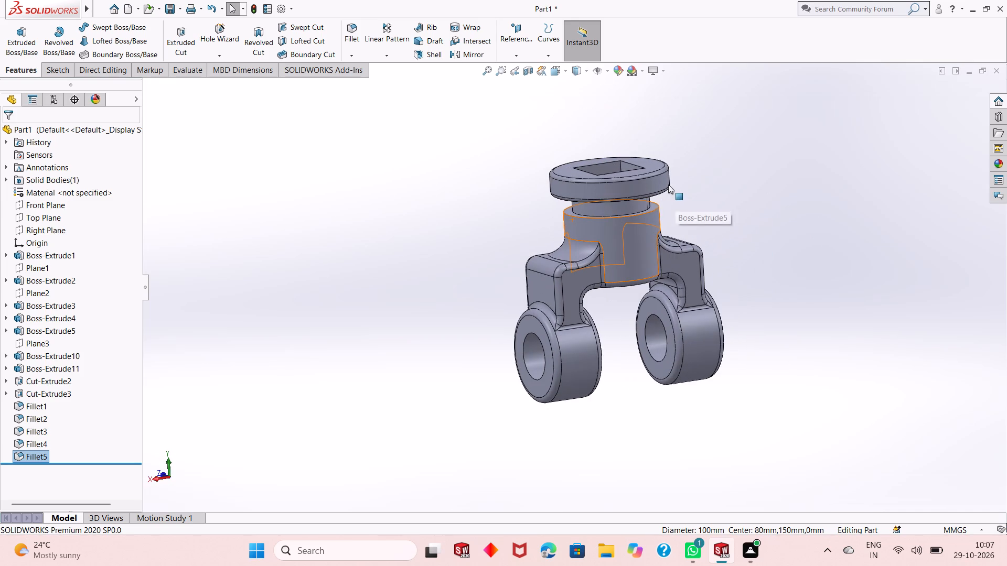
{"action": "scroll", "coordinate": [668, 184], "scroll_direction": "down", "scroll_amount": 1}
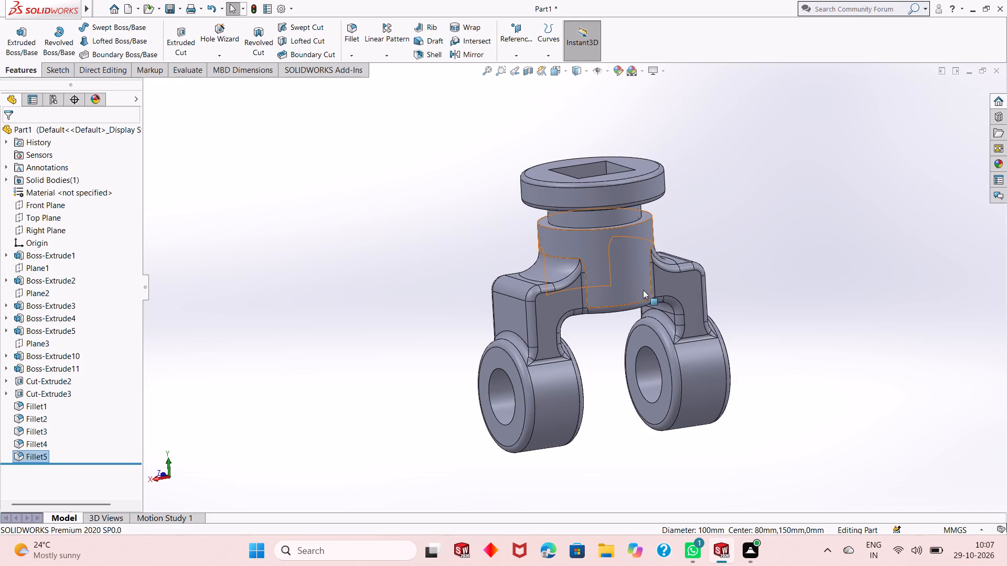
{"action": "middle_click_drag", "start_coordinate": [643, 292], "coordinate": [614, 322]}
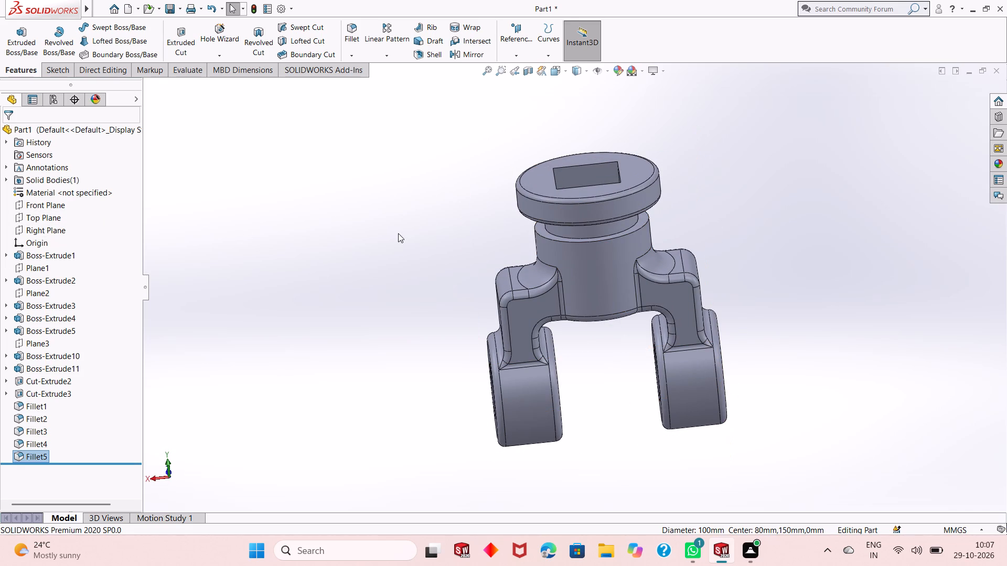
{"action": "key", "text": "ctrl+8"}
{"action": "left_click", "coordinate": [376, 226]}
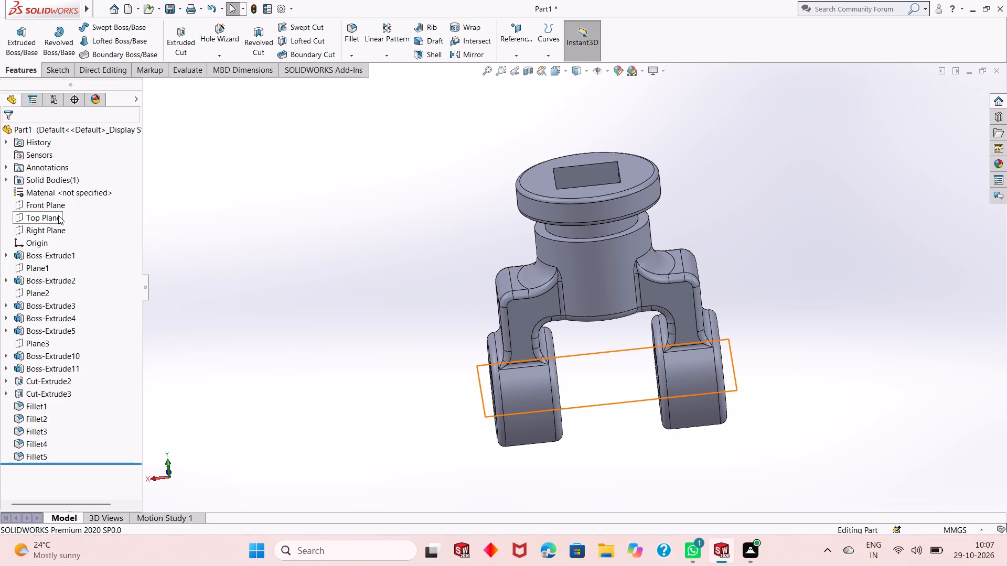
Start a new sketch on the Right Plane and face it squarely from the Left view.
{"action": "left_click", "coordinate": [64, 228]}
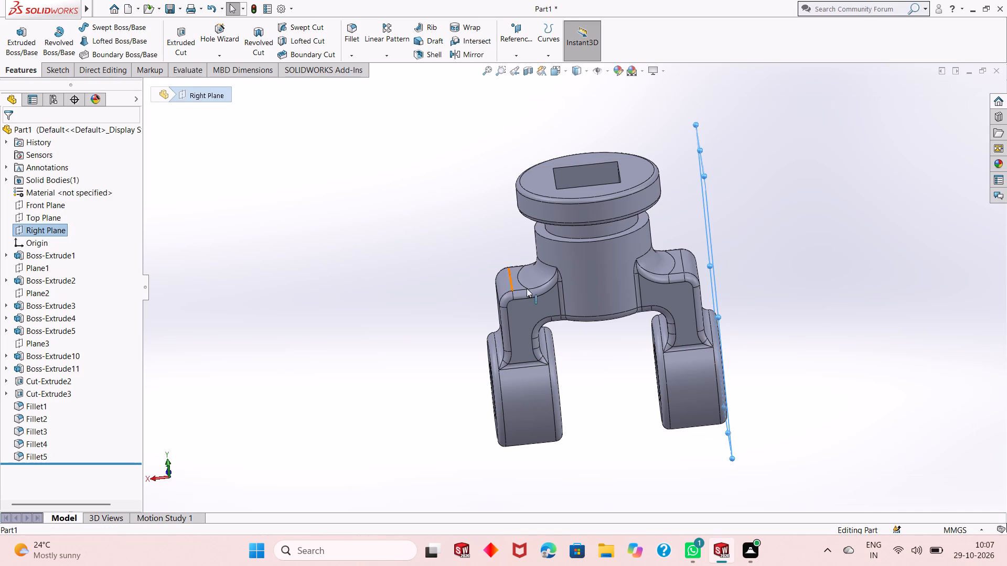
{"action": "middle_click_drag", "start_coordinate": [554, 290], "coordinate": [332, 201]}
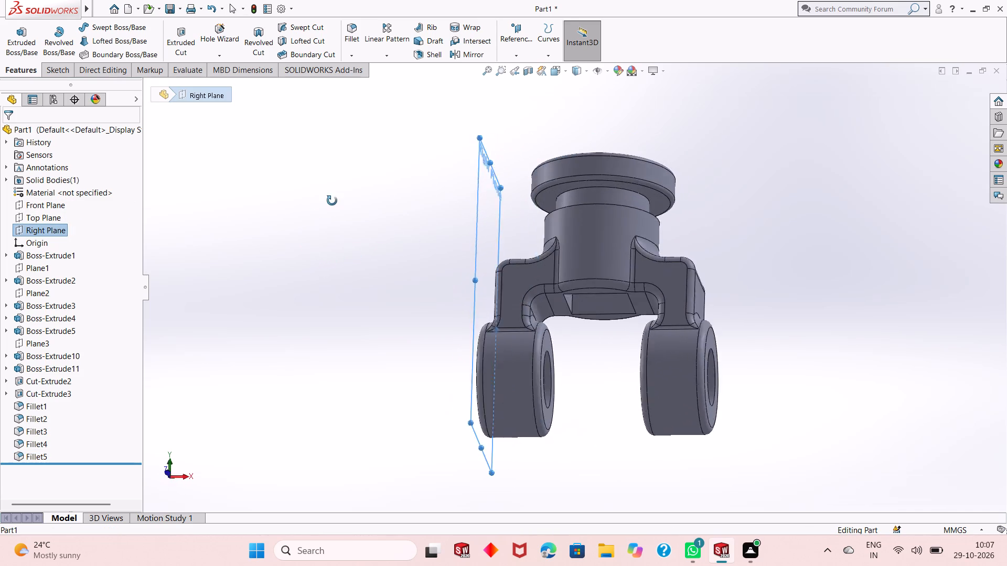
{"action": "middle_click_drag", "start_coordinate": [332, 201], "coordinate": [345, 270]}
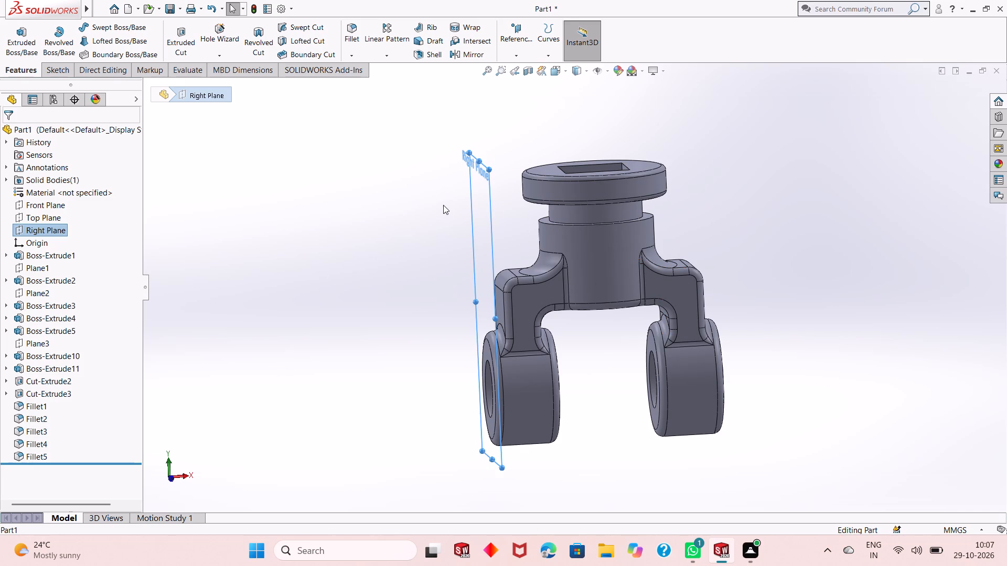
{"action": "right_click", "coordinate": [471, 182]}
{"action": "left_click", "coordinate": [500, 170]}
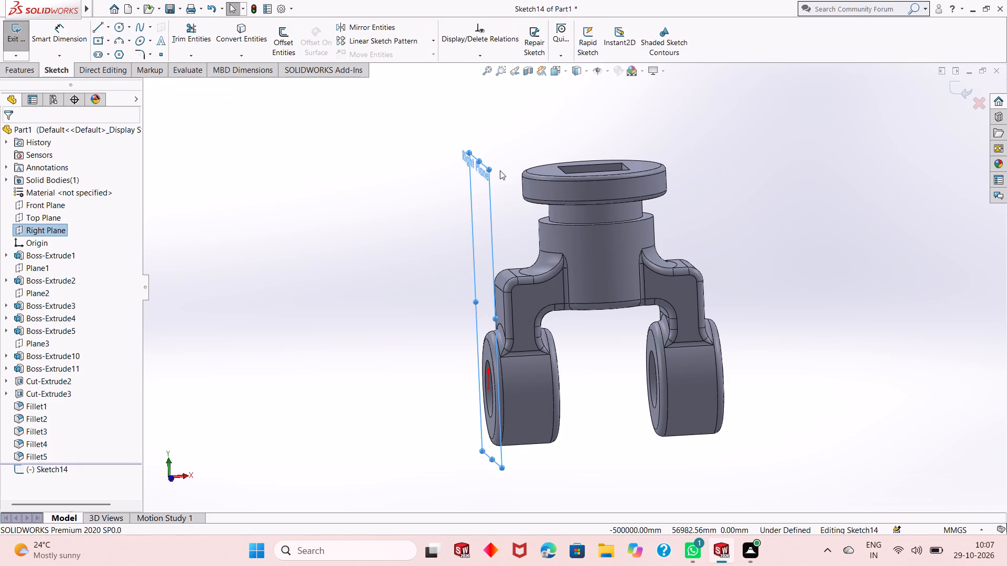
{"action": "key", "text": "ctrl+8"}
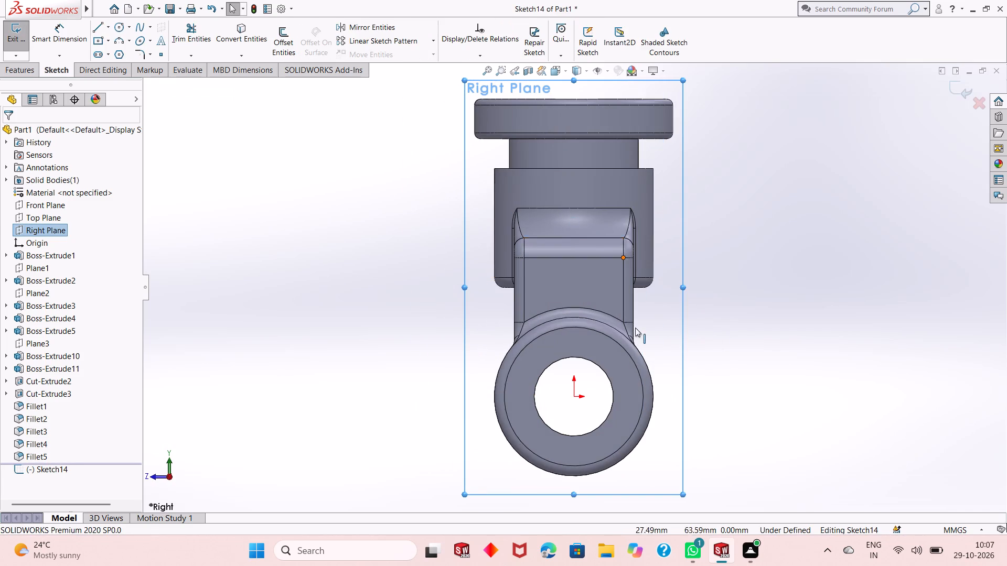
{"action": "scroll", "coordinate": [636, 354], "scroll_direction": "up", "scroll_amount": 1}
{"action": "middle_click_drag", "start_coordinate": [695, 335], "coordinate": [671, 354]}
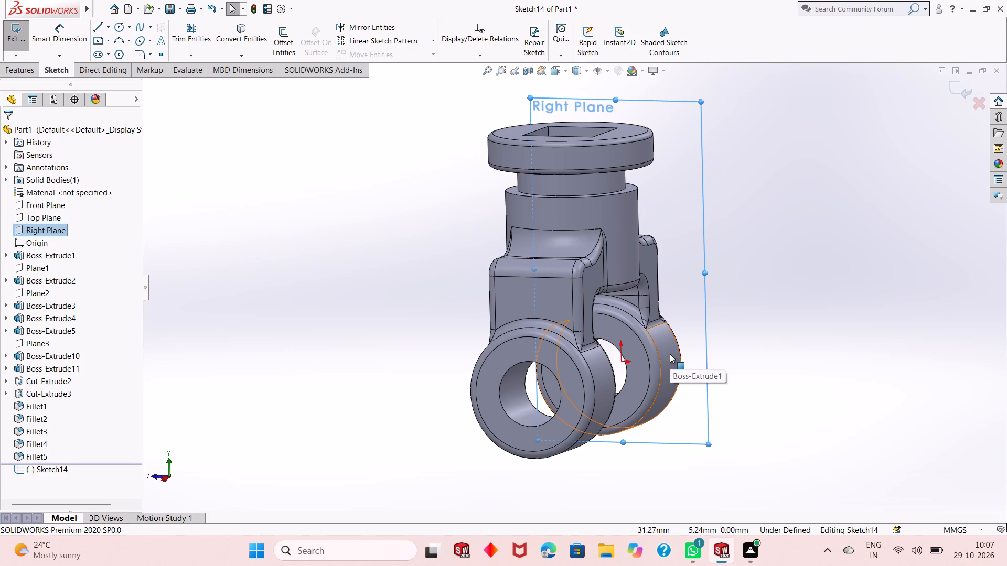
{"action": "key", "text": "ctrl+8"}
{"action": "key", "text": "ctrl+8"}
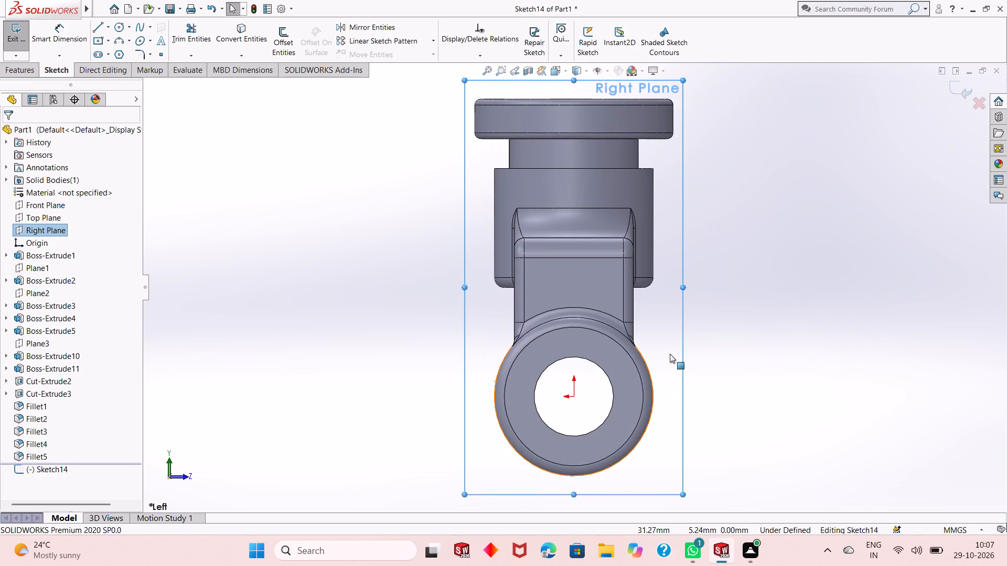
{"action": "scroll", "coordinate": [664, 358], "scroll_direction": "up", "scroll_amount": 2}
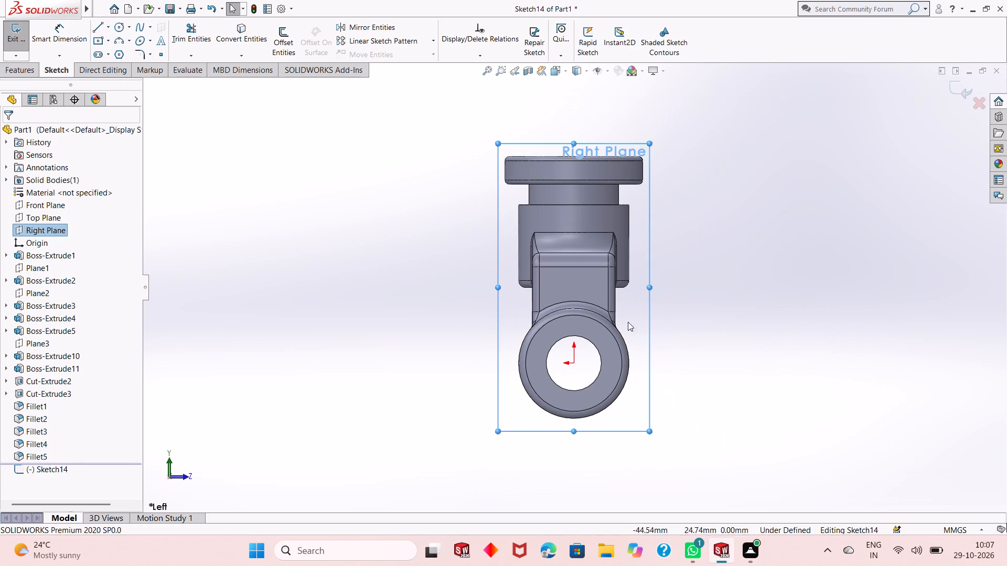
{"action": "scroll", "coordinate": [586, 273], "scroll_direction": "down", "scroll_amount": 2}
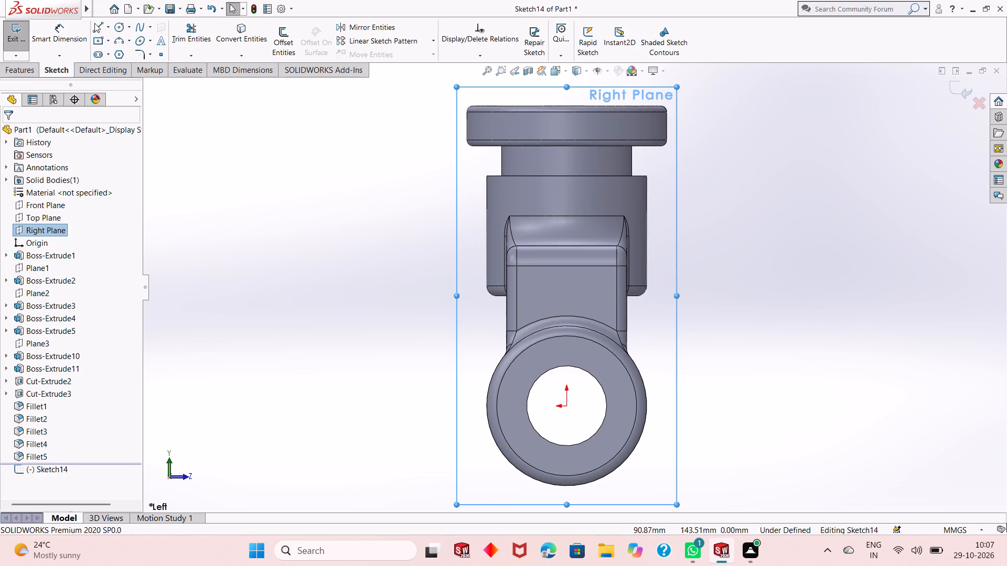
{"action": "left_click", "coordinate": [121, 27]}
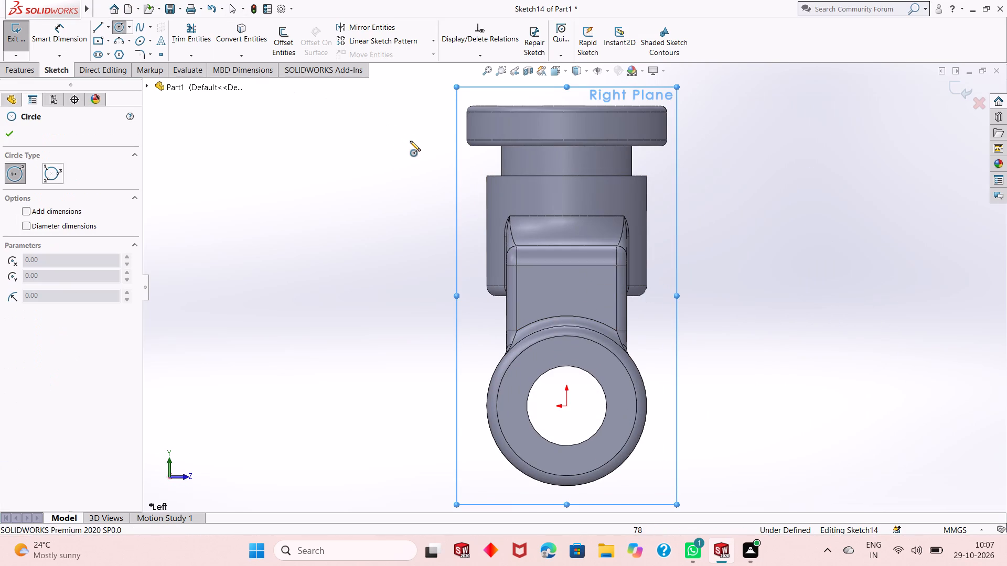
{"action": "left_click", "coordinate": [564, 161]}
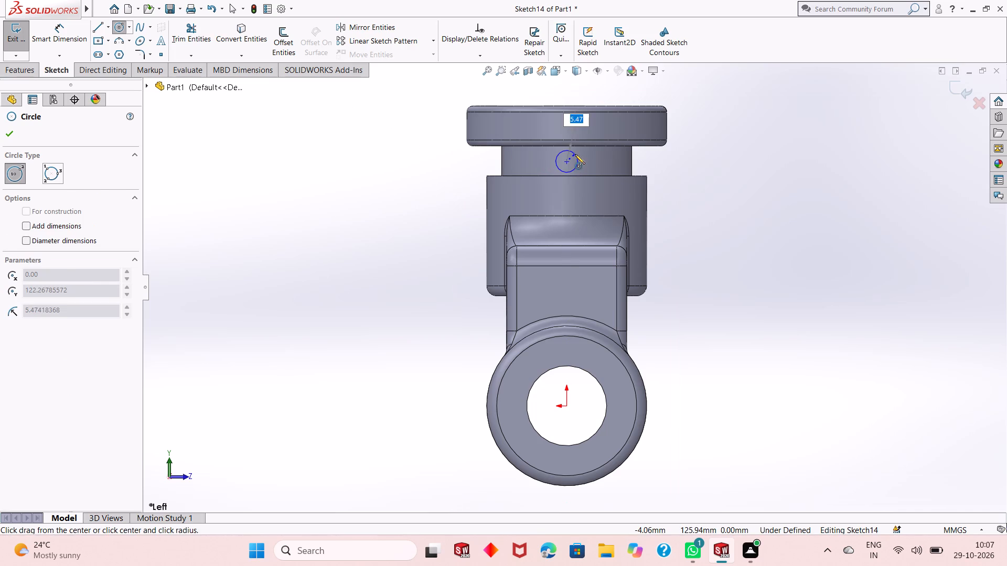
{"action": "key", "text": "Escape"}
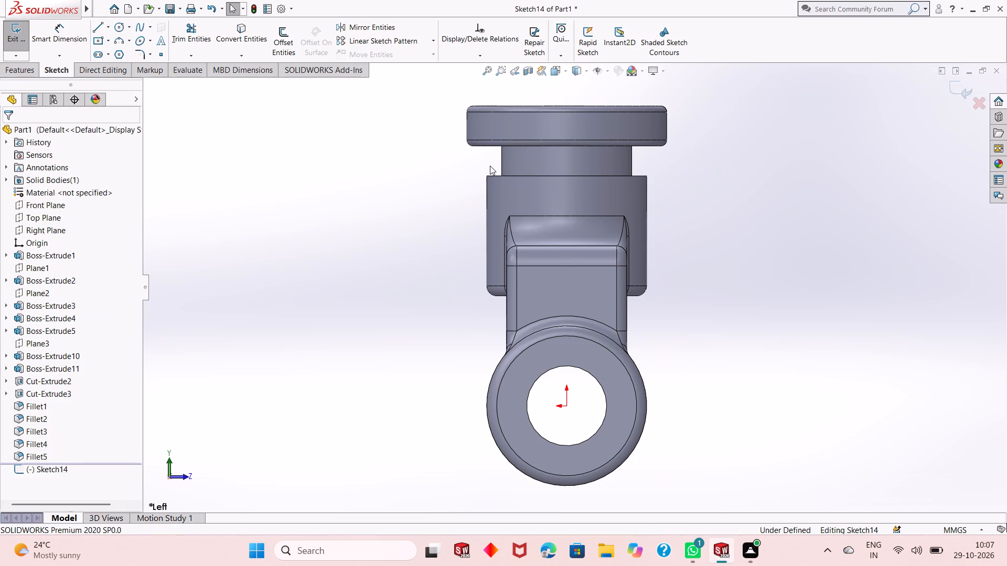
Sketch a circle about 10.8 mm in diameter on the boss's narrow neck, centred vertically above the origin.
{"action": "left_click", "coordinate": [120, 30]}
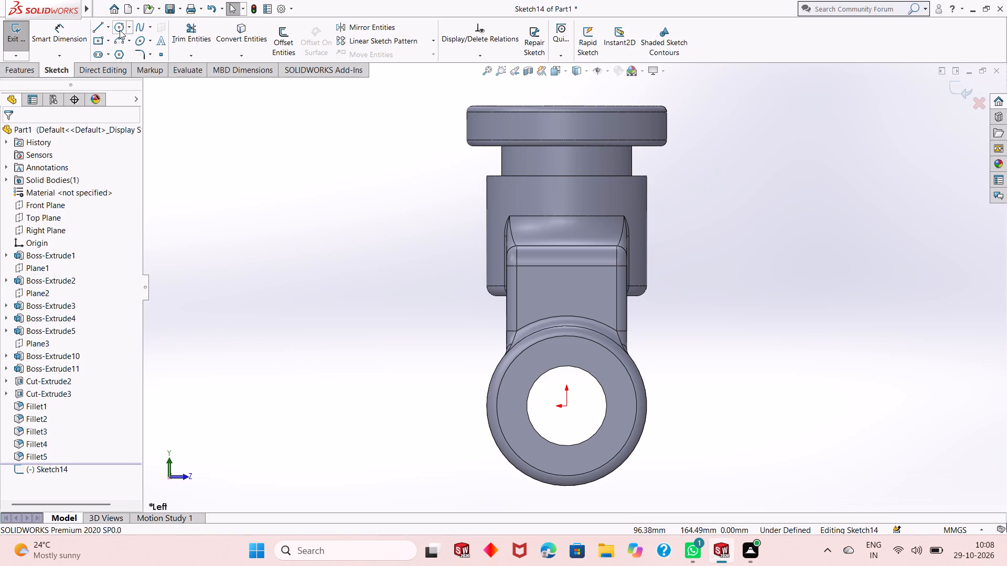
{"action": "left_click", "coordinate": [564, 159]}
{"action": "left_click", "coordinate": [576, 164]}
{"action": "right_click", "coordinate": [365, 163]}
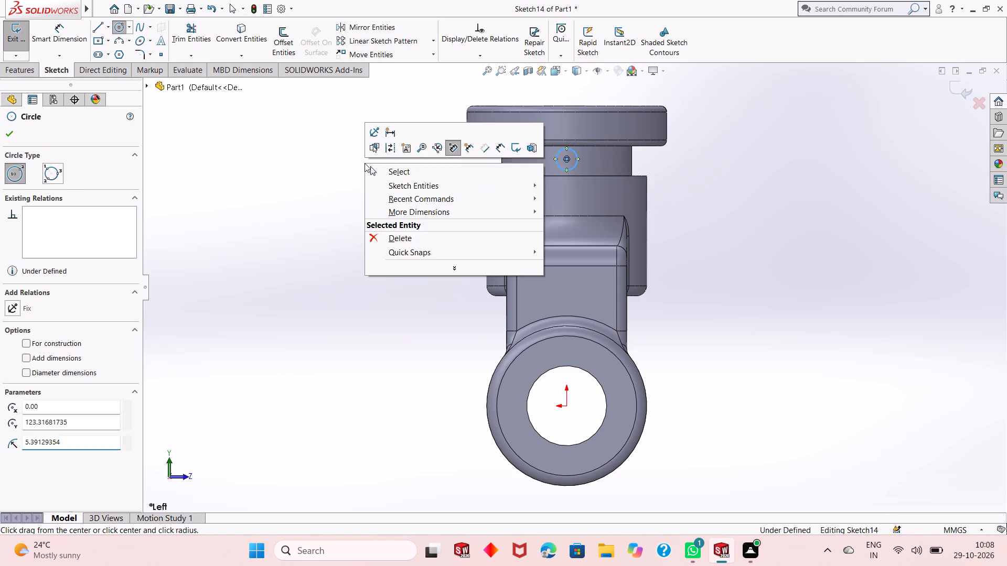
{"action": "left_click", "coordinate": [390, 172]}
Dimension the neck circle's diameter to 10 mm.
{"action": "left_click", "coordinate": [55, 35]}
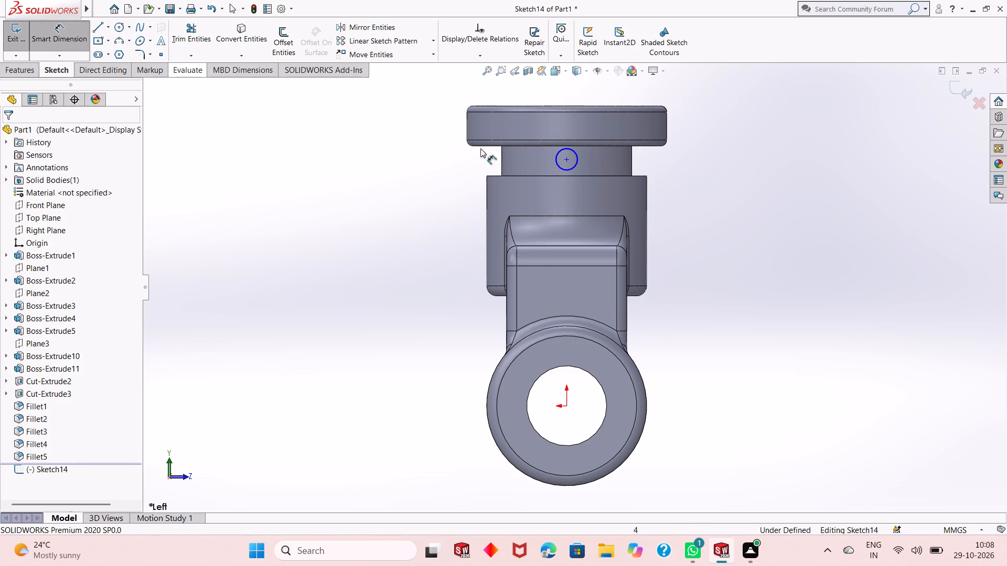
{"action": "left_click", "coordinate": [562, 167]}
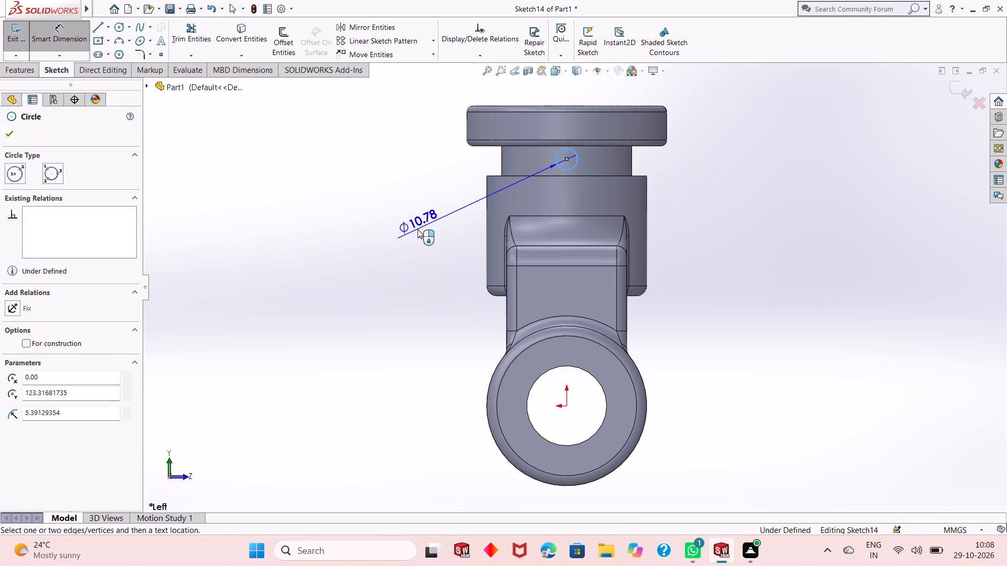
{"action": "left_click", "coordinate": [416, 230]}
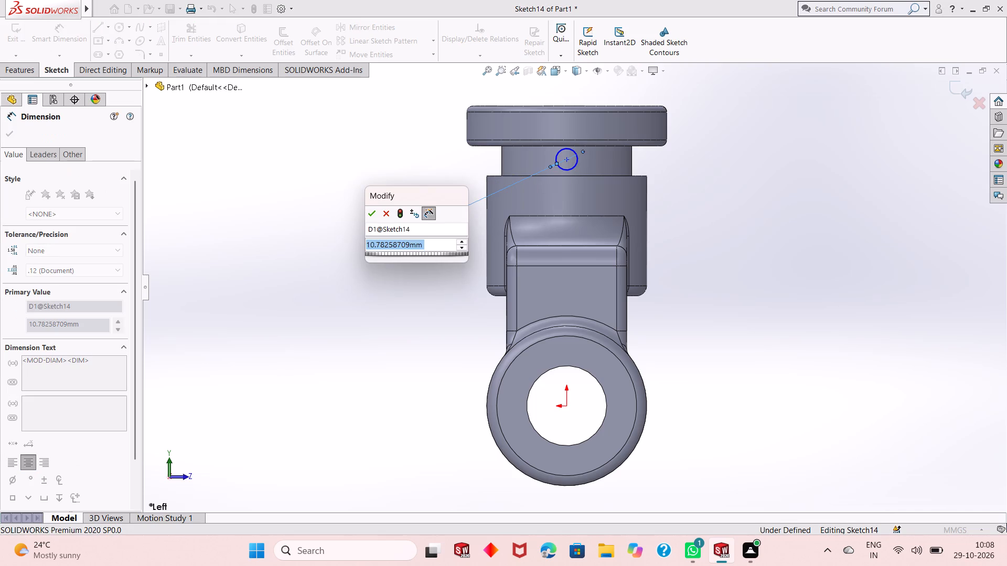
{"action": "type", "text": "10"}
{"action": "key", "text": "Return"}
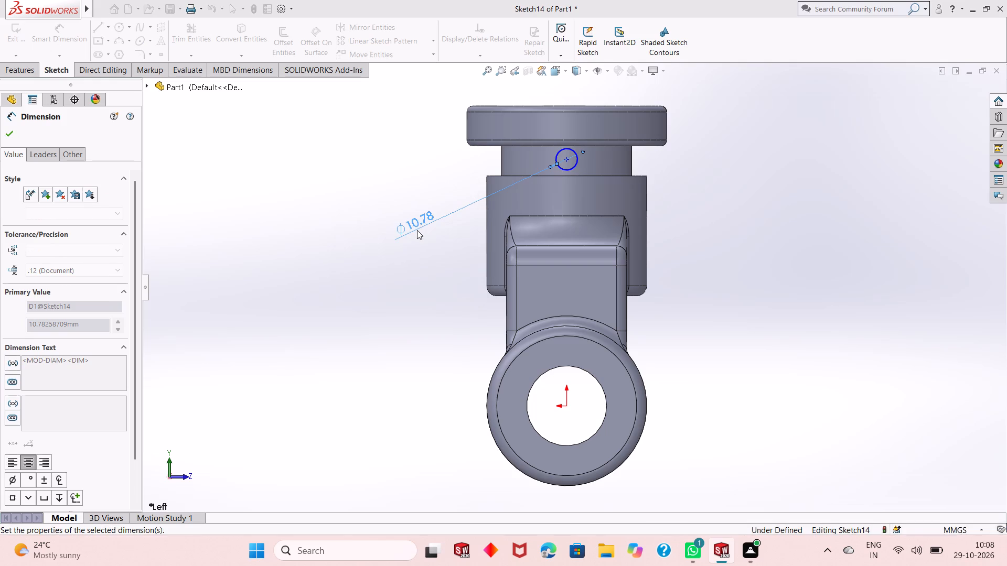
{"action": "right_click", "coordinate": [295, 169]}
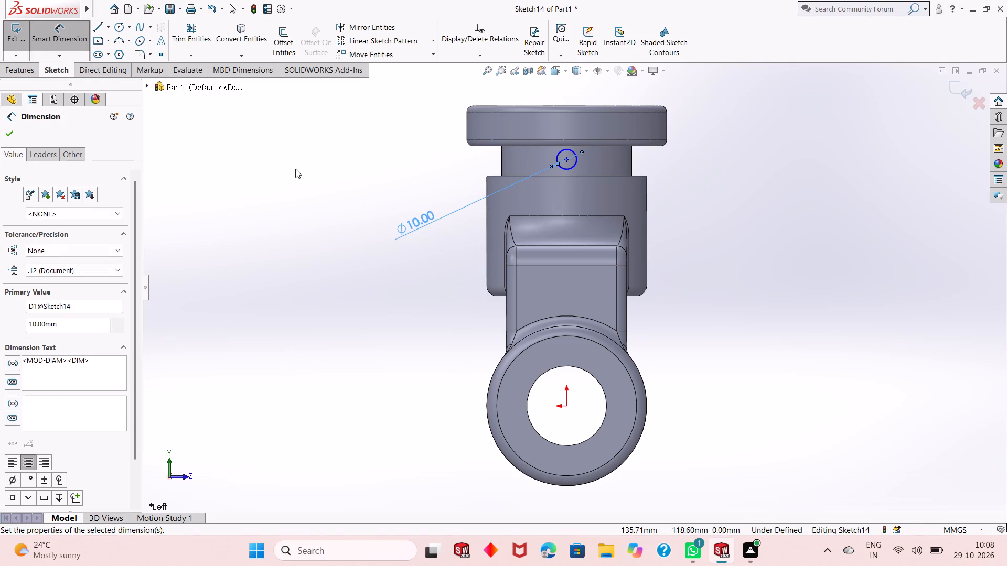
{"action": "left_click", "coordinate": [316, 204]}
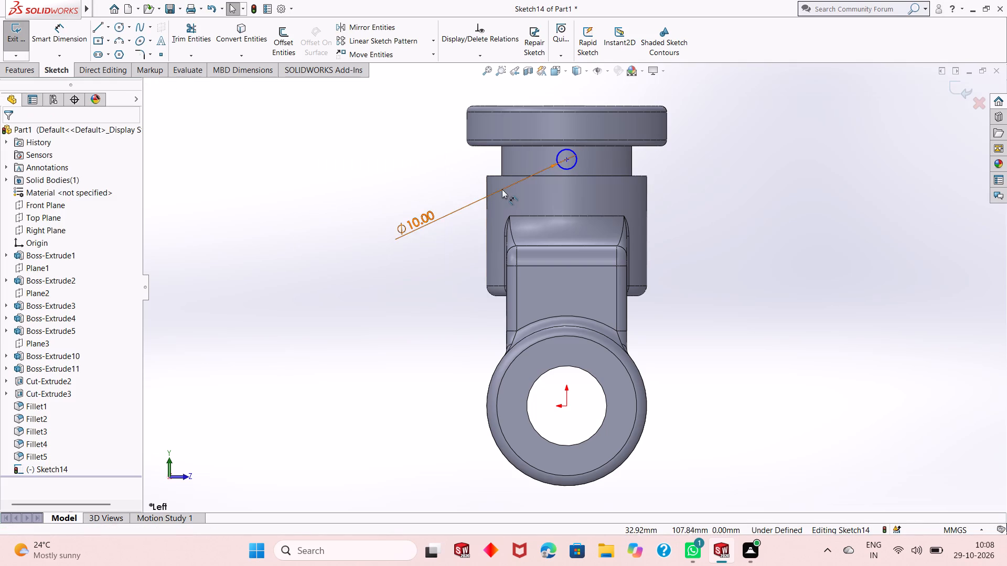
Dimension the circle's centre 28 mm below the top edge of the boss's flange.
{"action": "scroll", "coordinate": [505, 188], "scroll_direction": "up", "scroll_amount": 1}
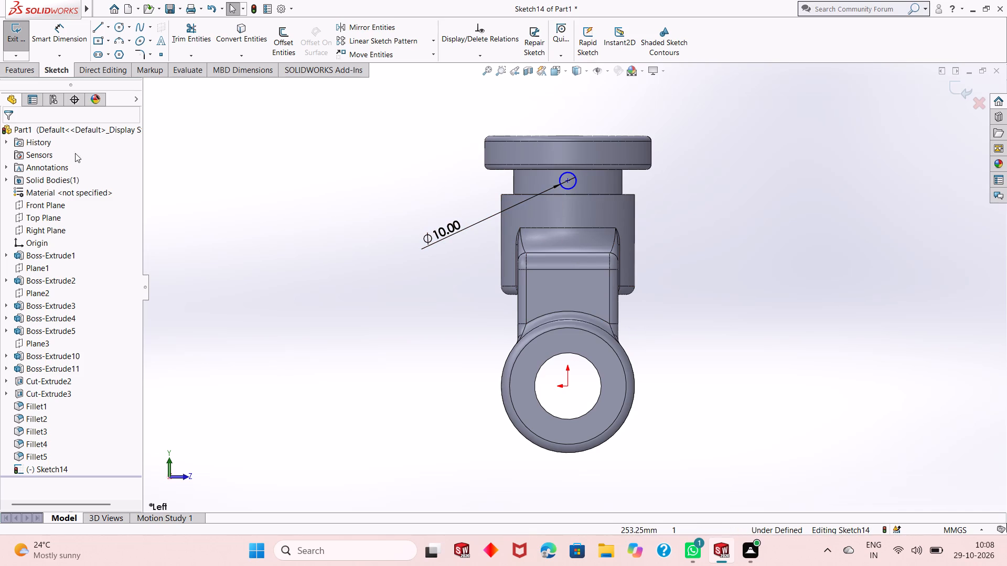
{"action": "left_click", "coordinate": [44, 33]}
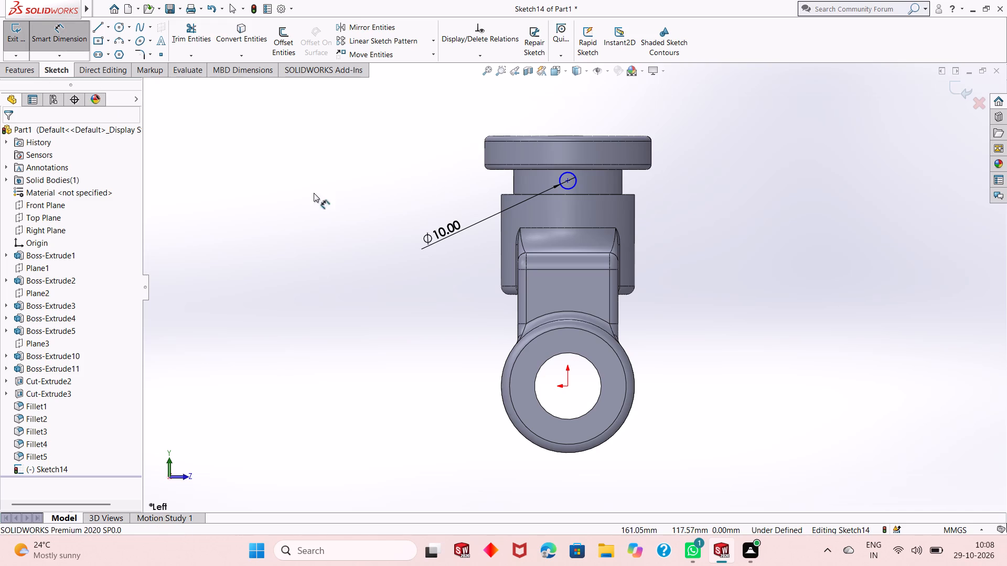
{"action": "left_click", "coordinate": [570, 181]}
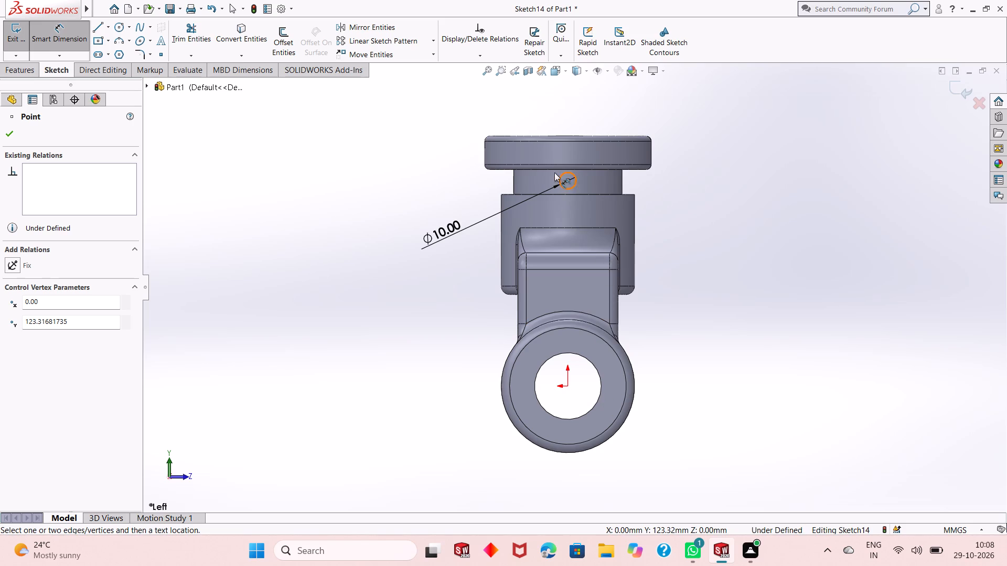
{"action": "left_click", "coordinate": [573, 135]}
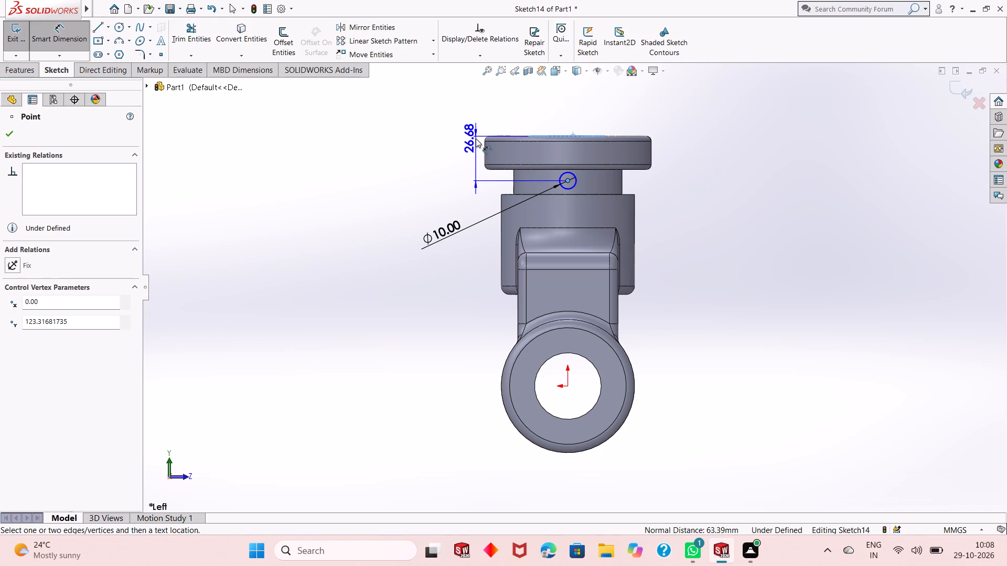
{"action": "left_click", "coordinate": [460, 138]}
{"action": "type", "text": "28"}
{"action": "key", "text": "Return"}
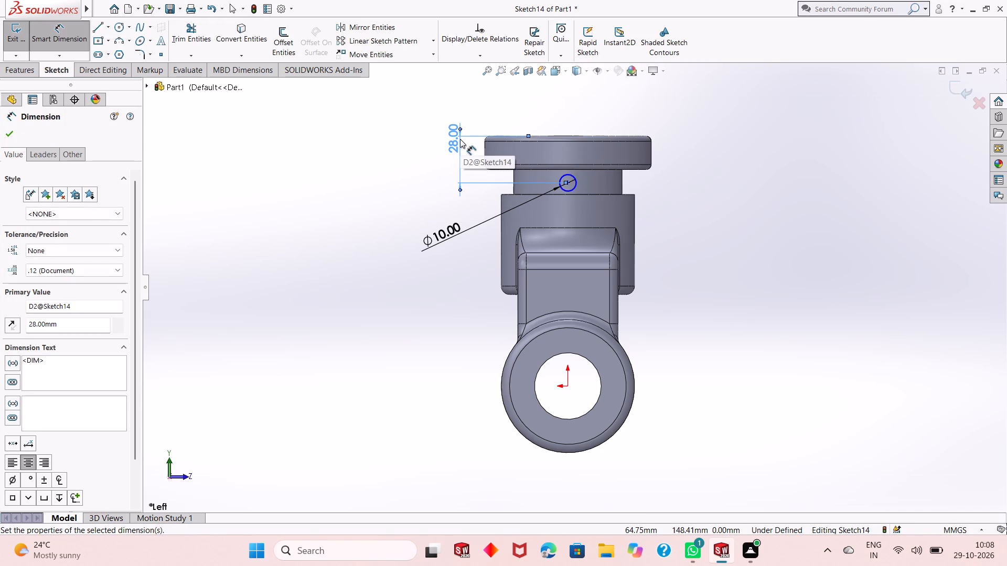
Check the distances from the circle's centre to the neck's upper and lower edges without placing dimensions.
{"action": "scroll", "coordinate": [646, 219], "scroll_direction": "down", "scroll_amount": 2}
{"action": "middle_click", "coordinate": [638, 204]}
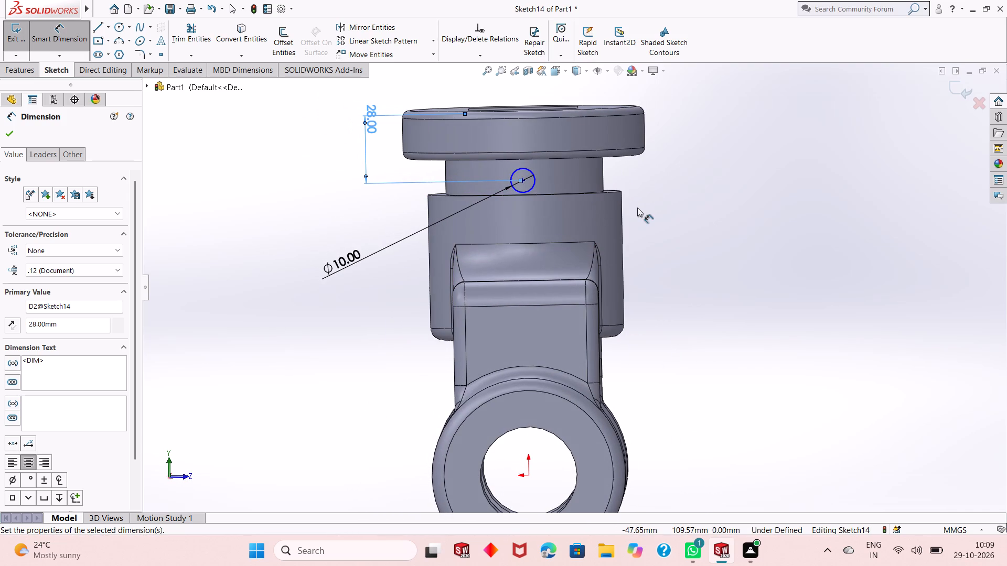
{"action": "key", "text": "ctrl+8"}
{"action": "key", "text": "ctrl+8"}
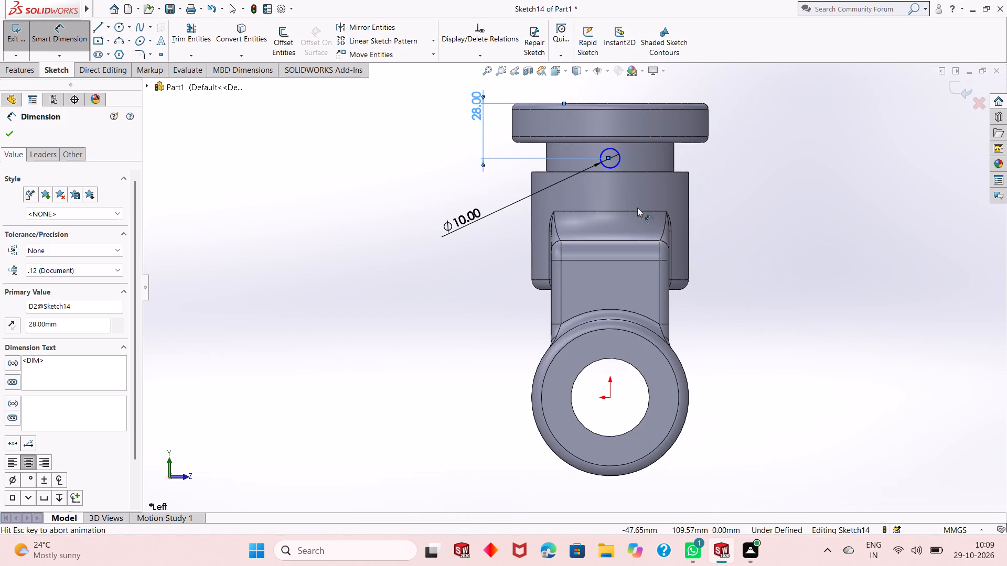
{"action": "scroll", "coordinate": [587, 145], "scroll_direction": "down", "scroll_amount": 4}
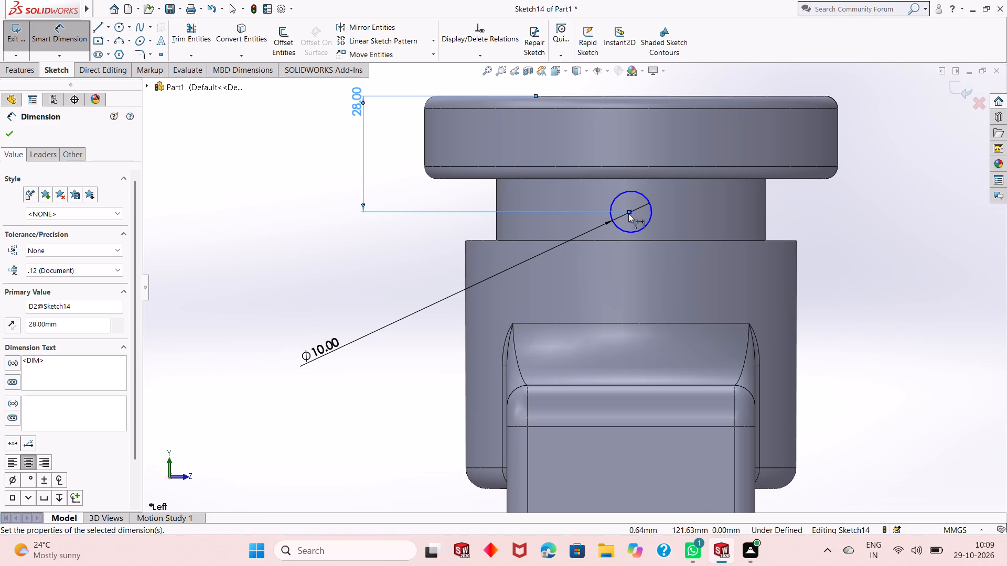
{"action": "left_click", "coordinate": [633, 211]}
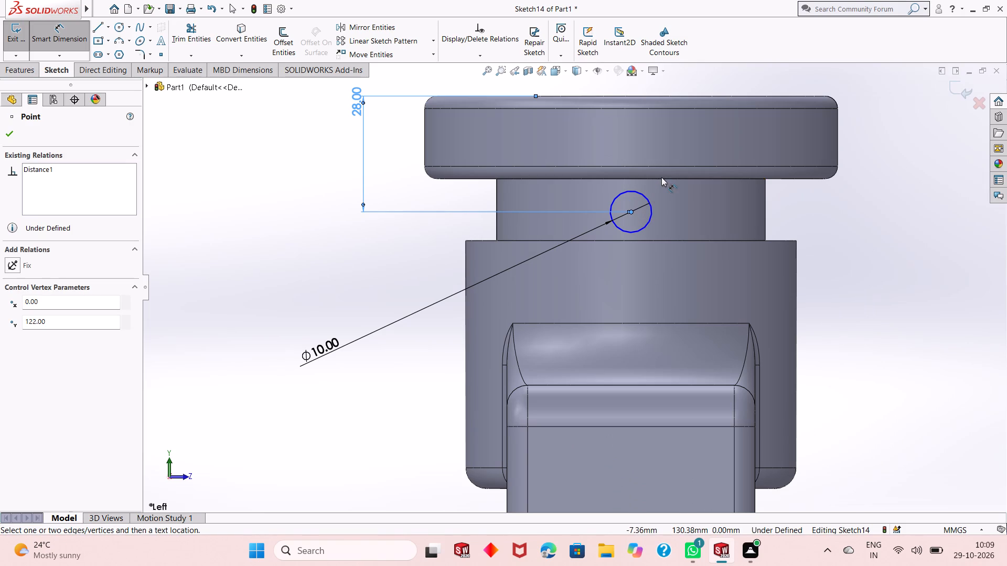
{"action": "left_click", "coordinate": [662, 180]}
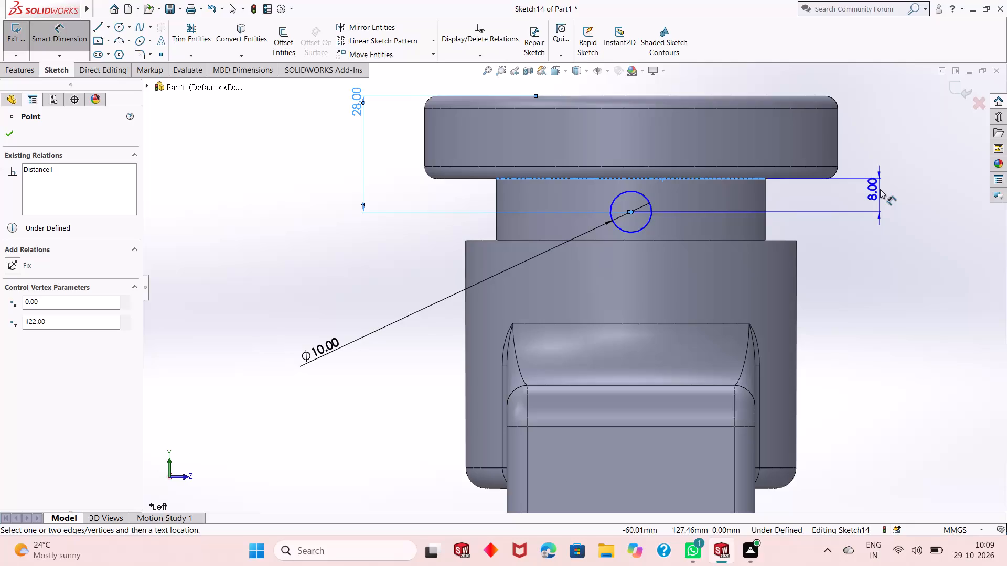
{"action": "key", "text": "Escape"}
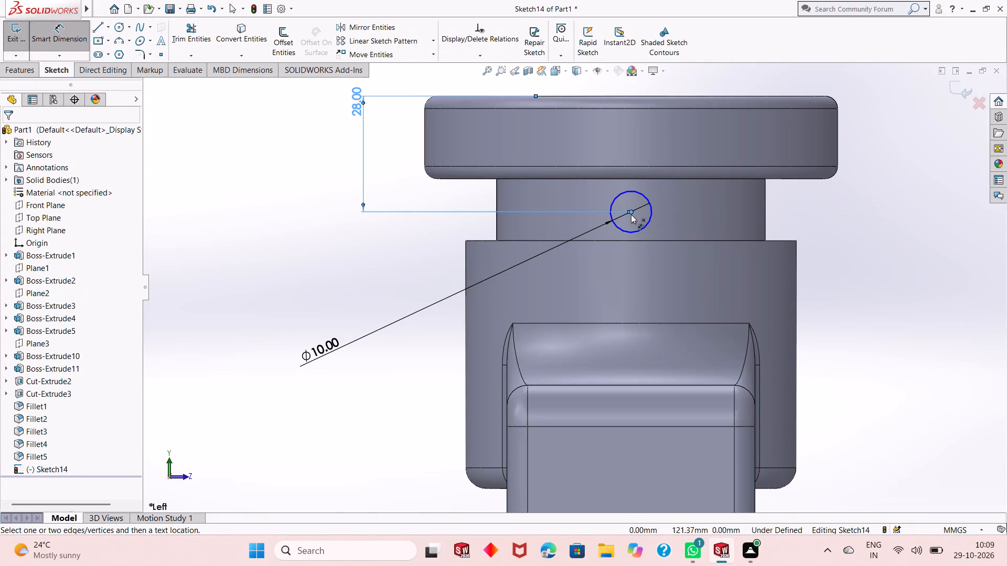
{"action": "left_click", "coordinate": [707, 242]}
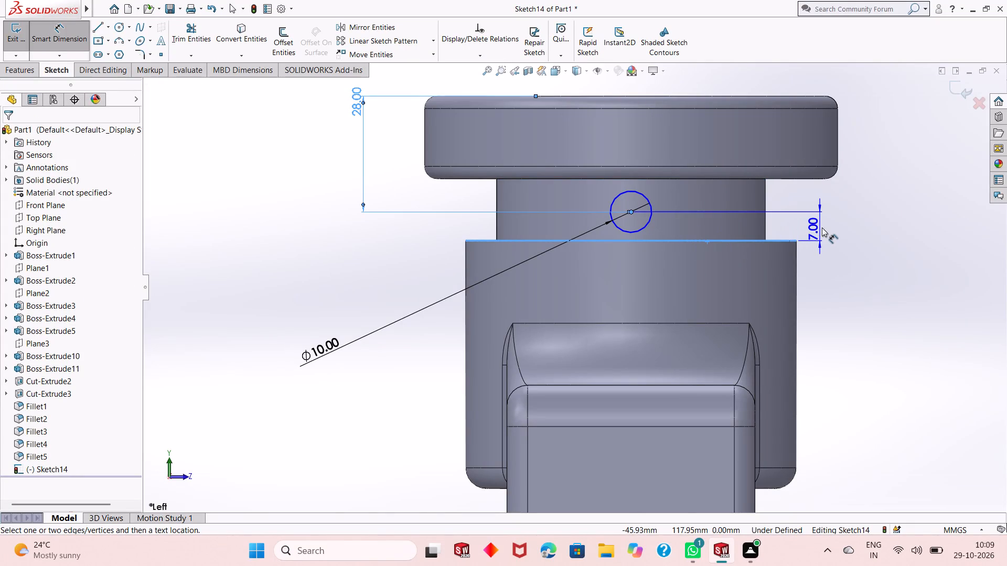
{"action": "key", "text": "Escape"}
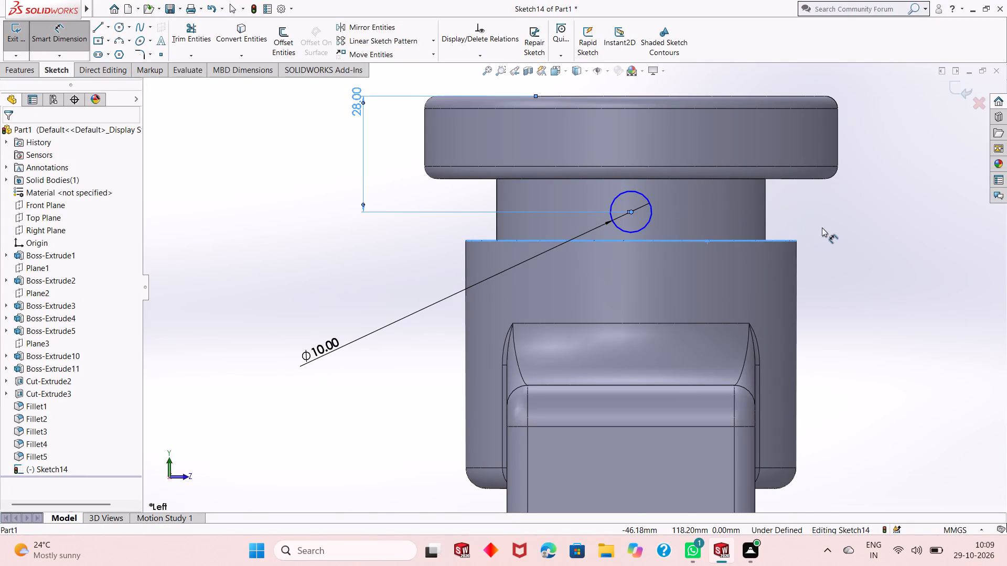
Undo the last centre-distance change and set the circle centre's distance below the flange's top edge to 27.5 mm.
{"action": "key", "text": "ctrl+z"}
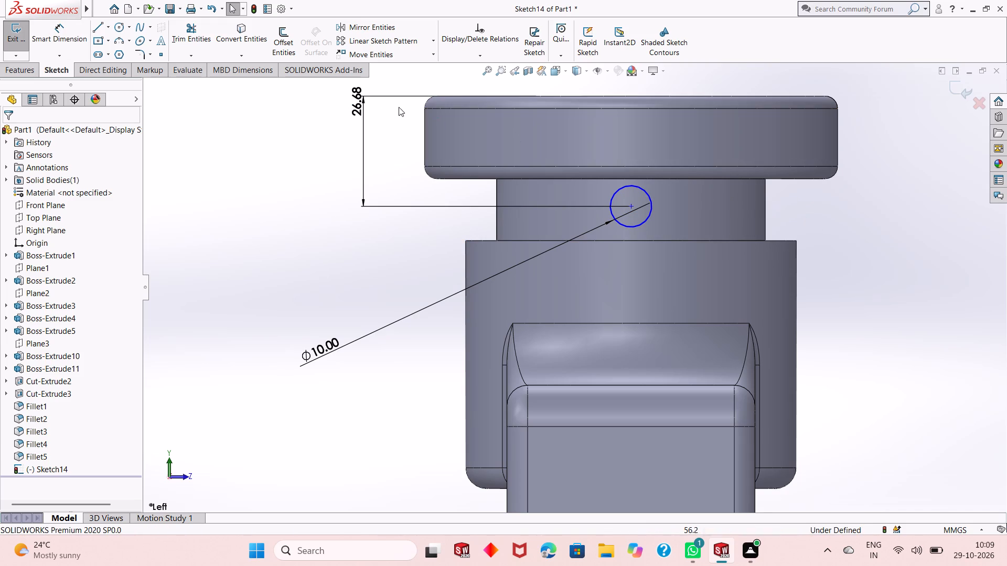
{"action": "double_click", "coordinate": [363, 104]}
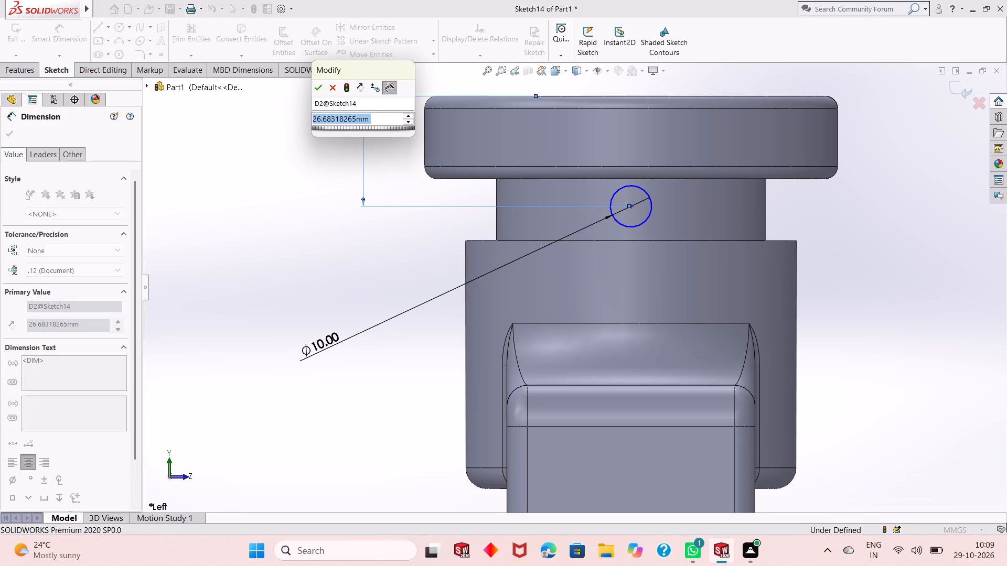
{"action": "type", "text": "27"}
{"action": "type", "text": ".5"}
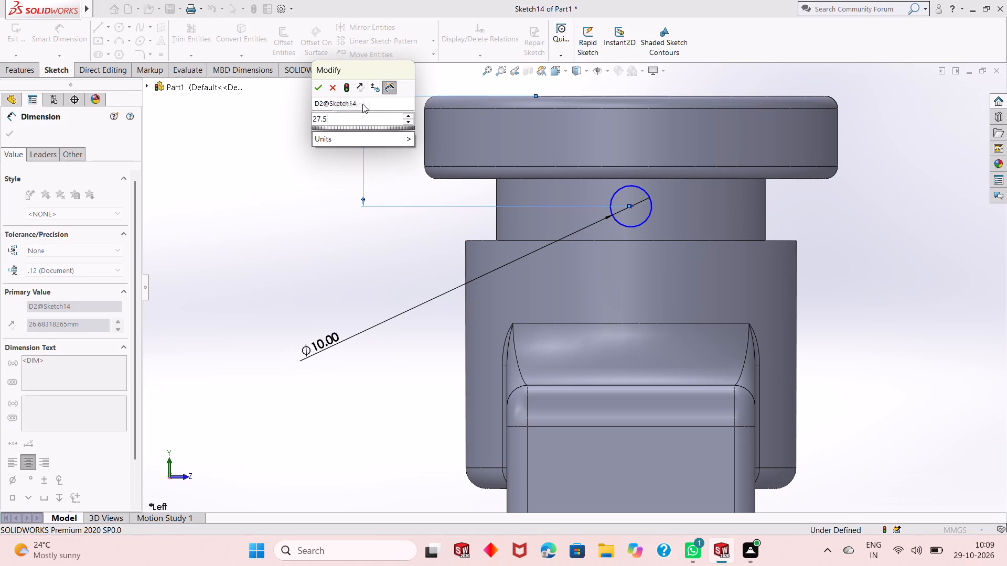
{"action": "key", "text": "Return"}
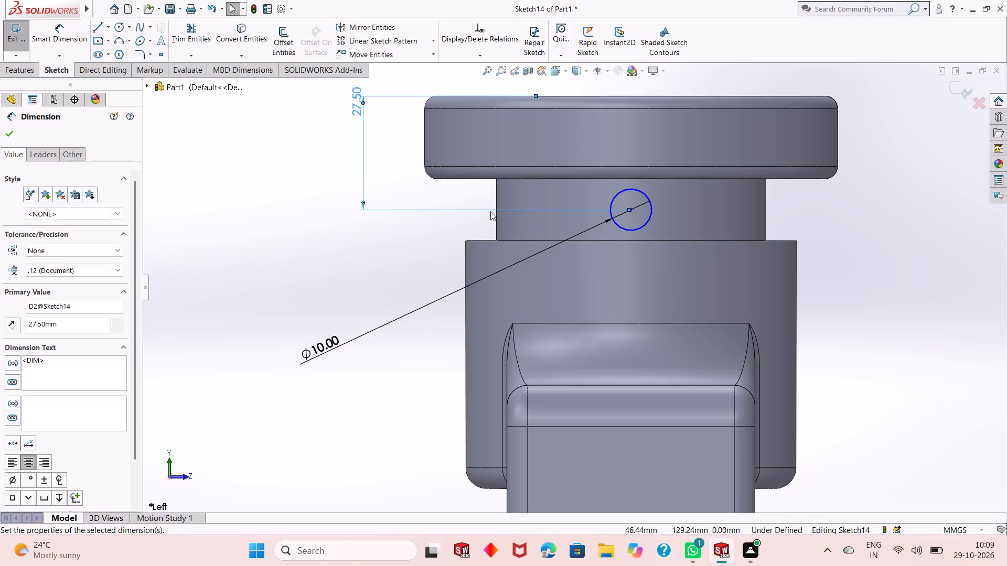
Check the distance from the circle's centre to the neck's lower edge without placing a dimension.
{"action": "left_click", "coordinate": [631, 212]}
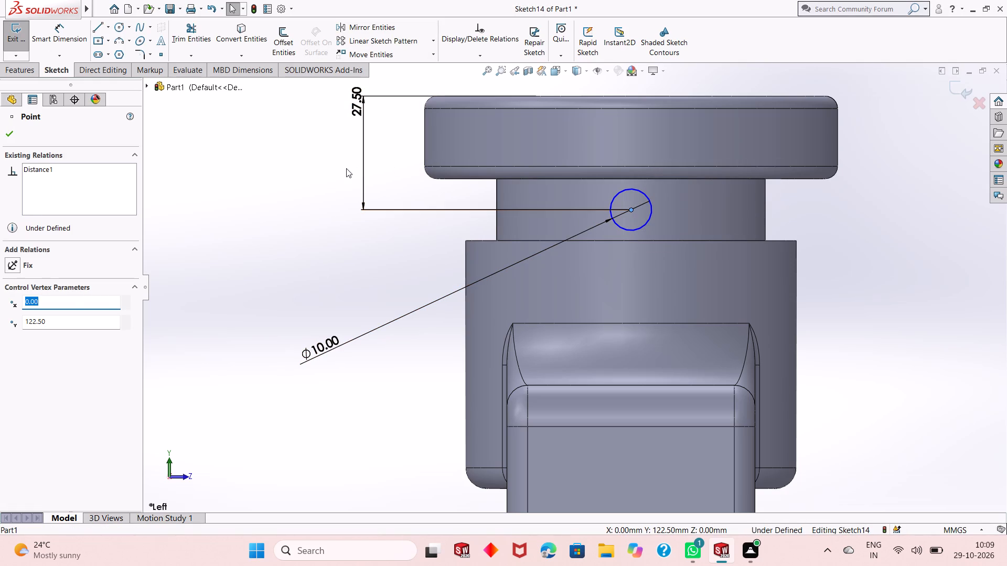
{"action": "key", "text": "Escape"}
{"action": "key", "text": "Escape"}
{"action": "left_click", "coordinate": [64, 42]}
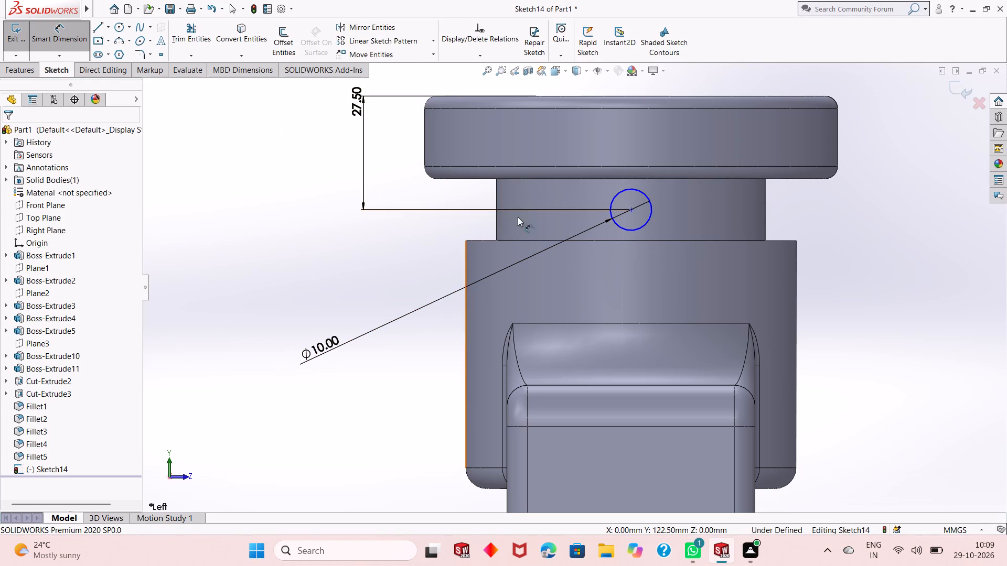
{"action": "left_click", "coordinate": [630, 212]}
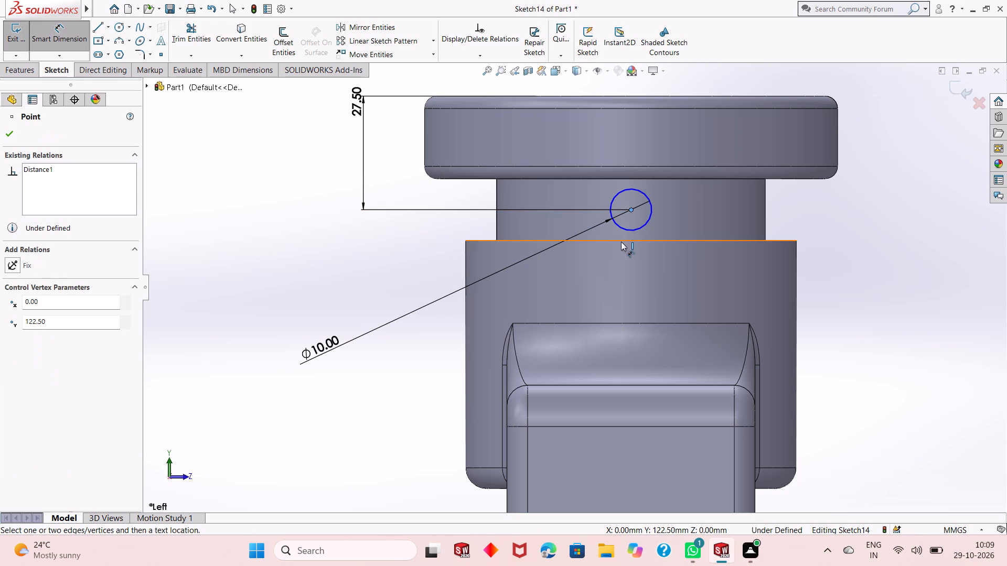
{"action": "left_click", "coordinate": [621, 243]}
{"action": "left_click", "coordinate": [719, 241]}
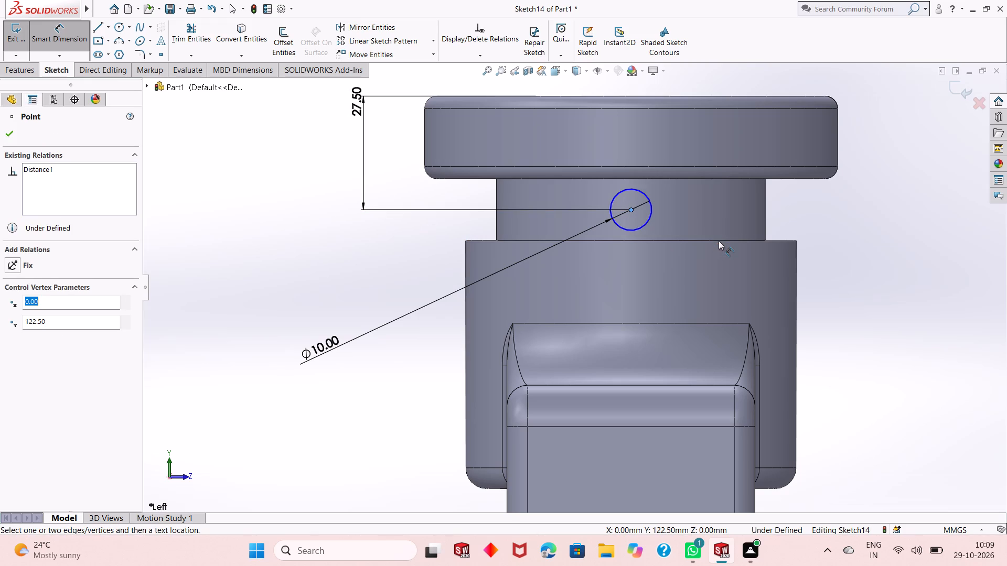
{"action": "left_click", "coordinate": [722, 242]}
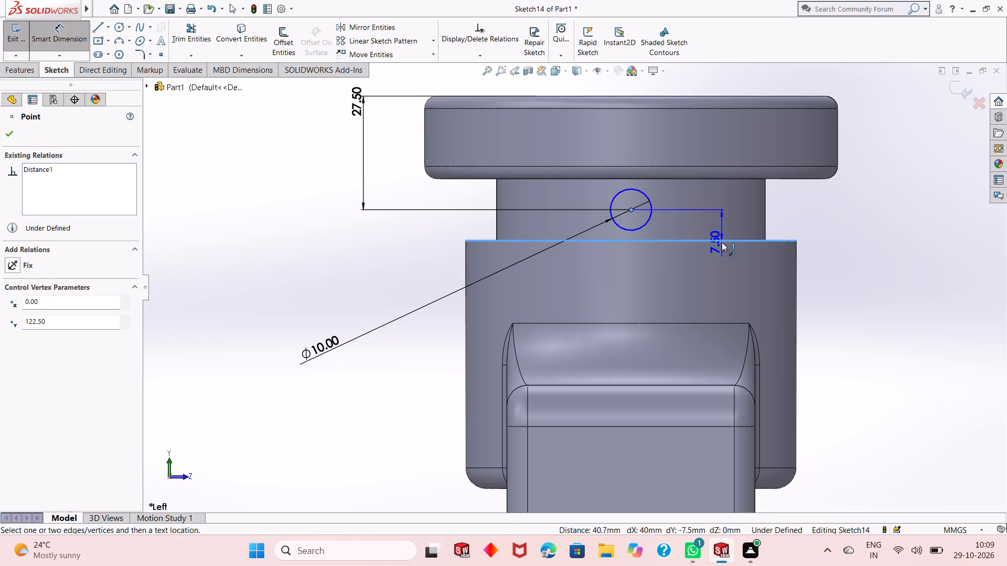
{"action": "key", "text": "Escape"}
{"action": "key", "text": "Escape"}
{"action": "key", "text": "Escape"}
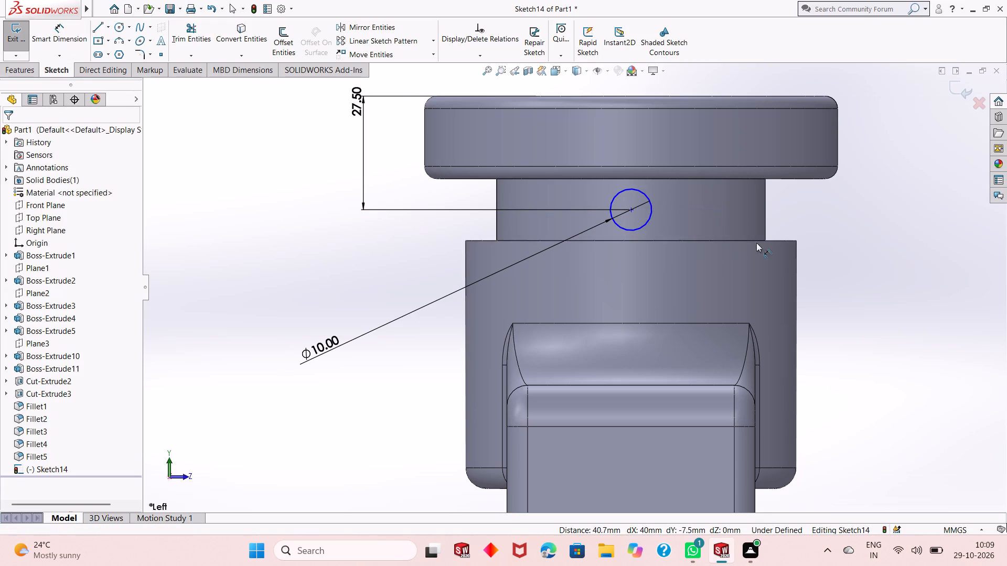
{"action": "key", "text": "Escape"}
Add a Vertical relation between the neck circle's centre and the origin.
{"action": "scroll", "coordinate": [727, 244], "scroll_direction": "up", "scroll_amount": 2}
{"action": "scroll", "coordinate": [608, 262], "scroll_direction": "up", "scroll_amount": 3}
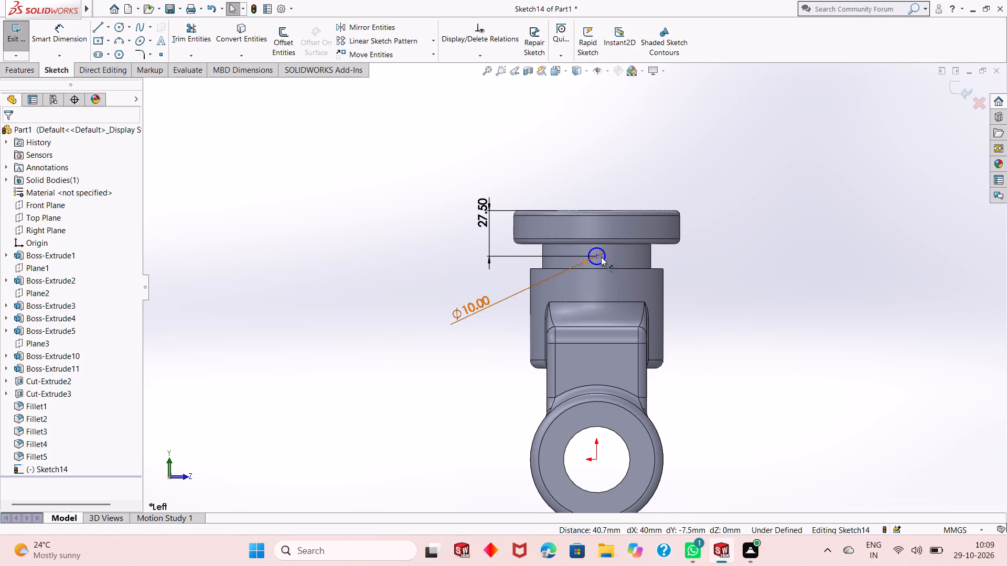
{"action": "left_click", "coordinate": [594, 257]}
{"action": "left_click", "coordinate": [596, 460], "text": "ctrl"}
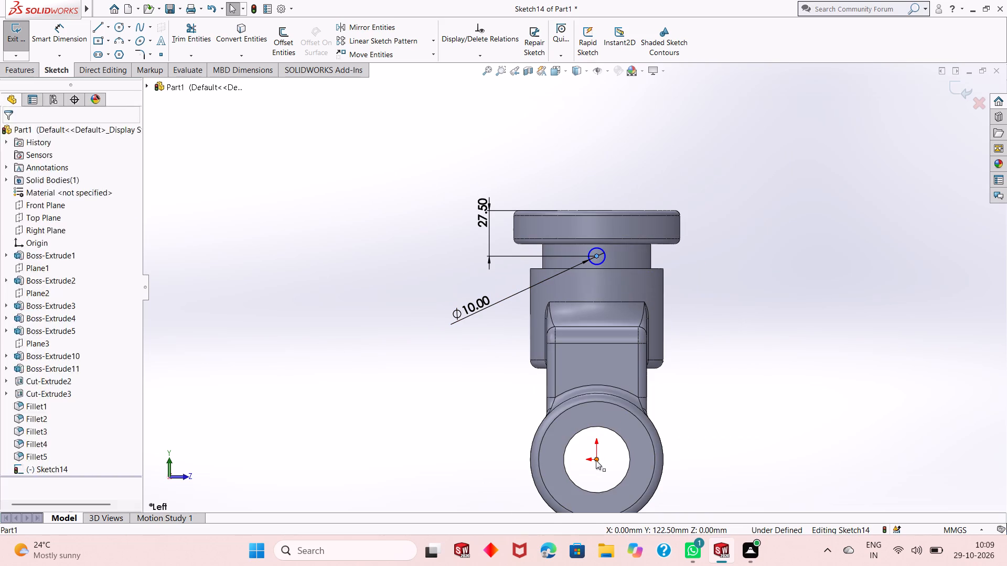
{"action": "left_click", "coordinate": [639, 415]}
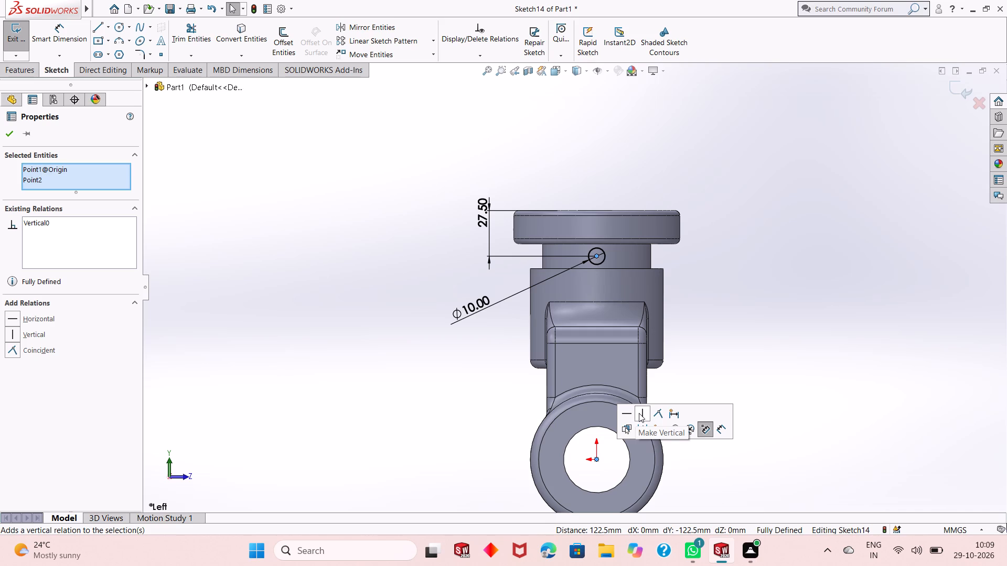
{"action": "right_click", "coordinate": [741, 260]}
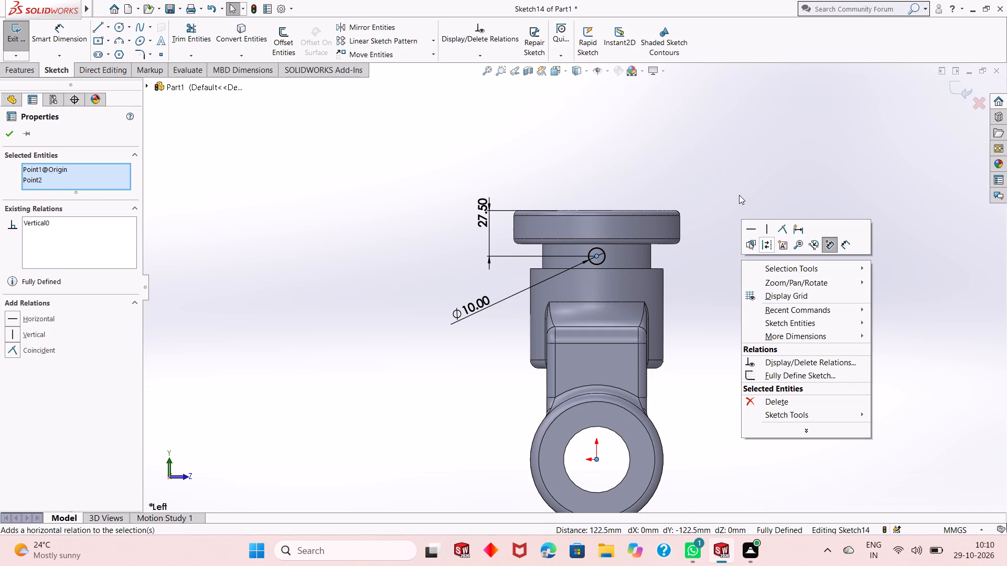
{"action": "left_click", "coordinate": [739, 195]}
{"action": "left_click", "coordinate": [720, 193]}
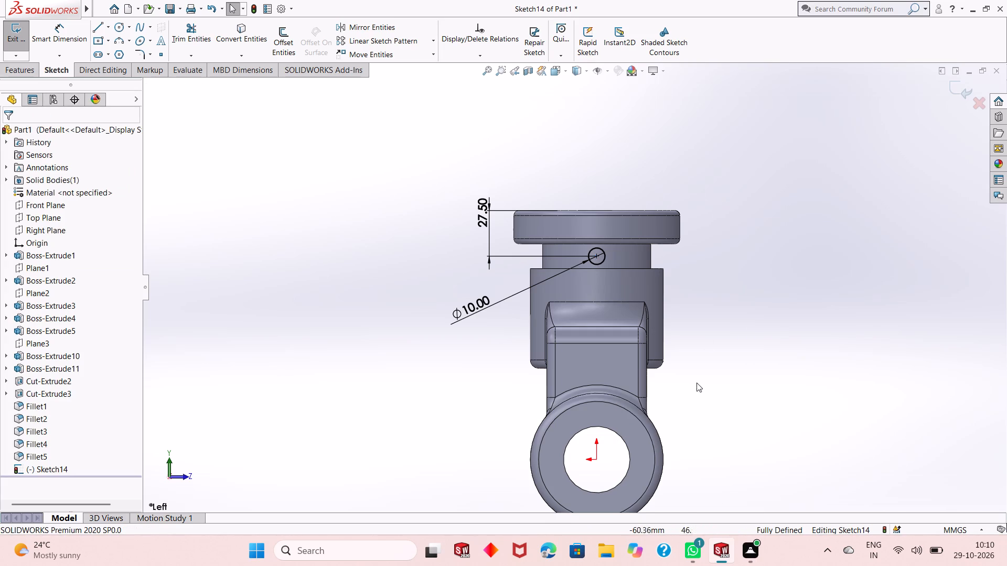
Cut-extrude the 10 mm circle with Through All in the reversed direction, making a cross hole through the boss's neck.
{"action": "scroll", "coordinate": [695, 381], "scroll_direction": "up", "scroll_amount": 1}
{"action": "middle_click_drag", "start_coordinate": [711, 368], "coordinate": [682, 388]}
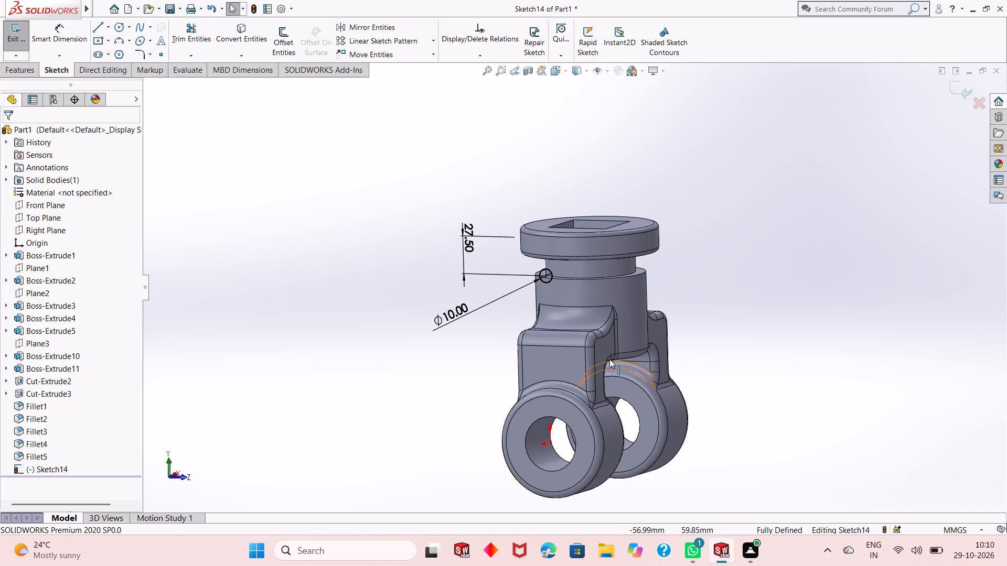
{"action": "left_click", "coordinate": [17, 71]}
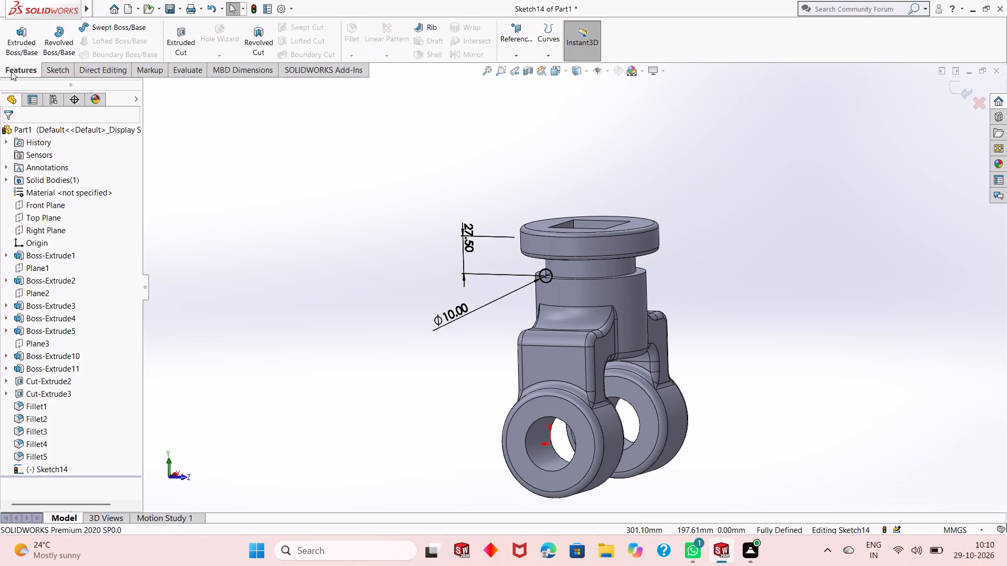
{"action": "left_click", "coordinate": [169, 38]}
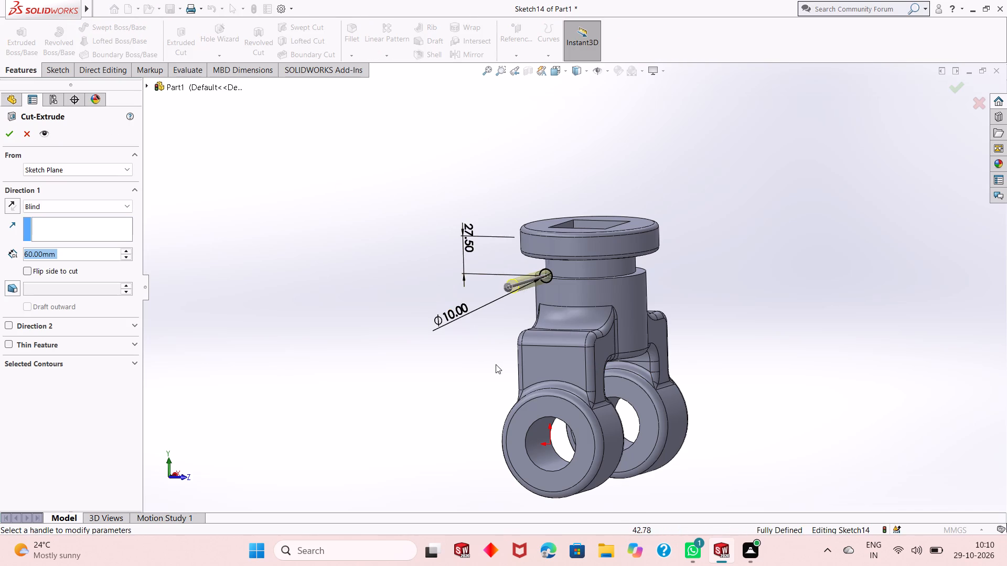
{"action": "scroll", "coordinate": [496, 365], "scroll_direction": "up", "scroll_amount": 2}
{"action": "middle_click_drag", "start_coordinate": [495, 350], "coordinate": [478, 351]}
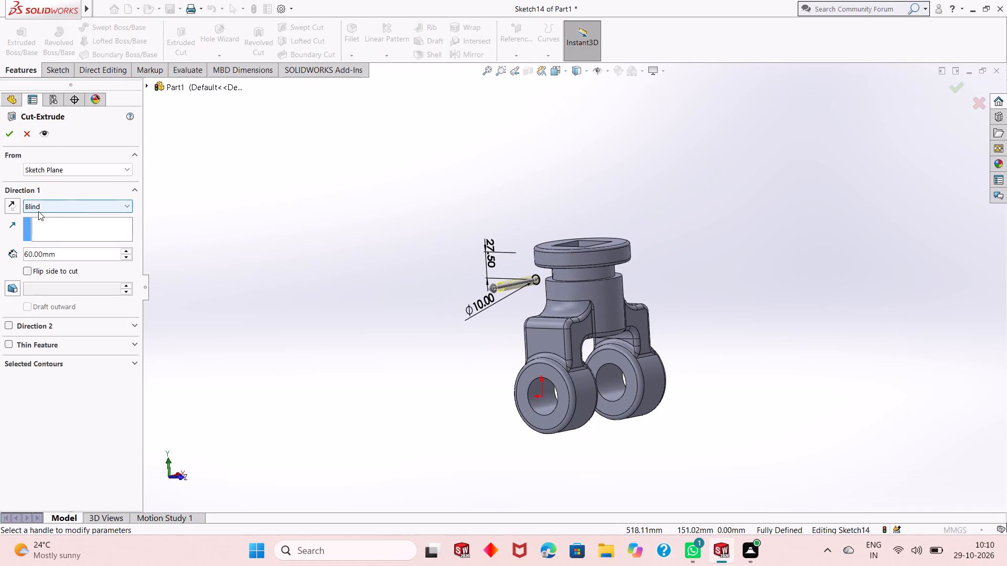
{"action": "left_click", "coordinate": [8, 202]}
{"action": "left_click", "coordinate": [58, 205]}
{"action": "left_click", "coordinate": [63, 223]}
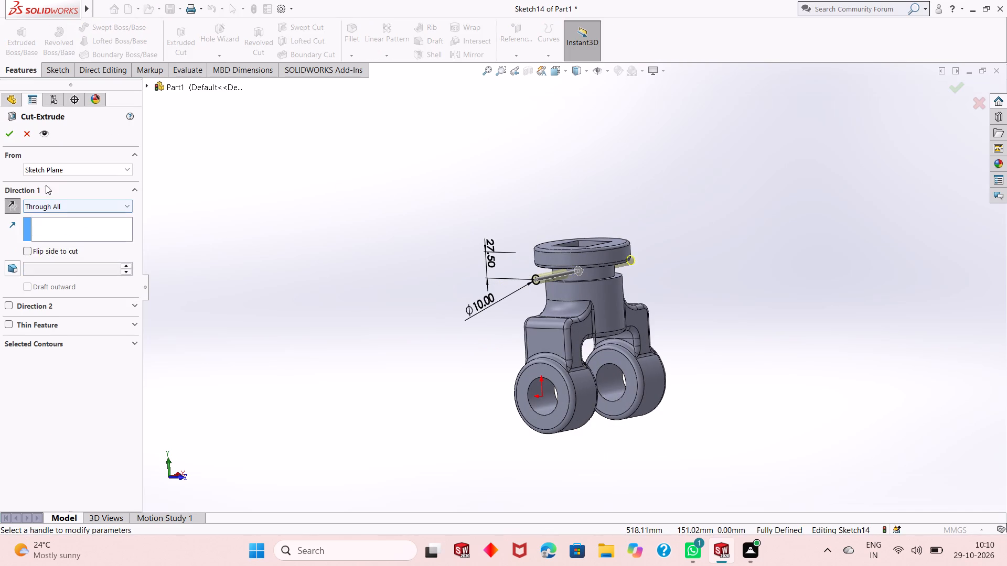
{"action": "left_click", "coordinate": [12, 135]}
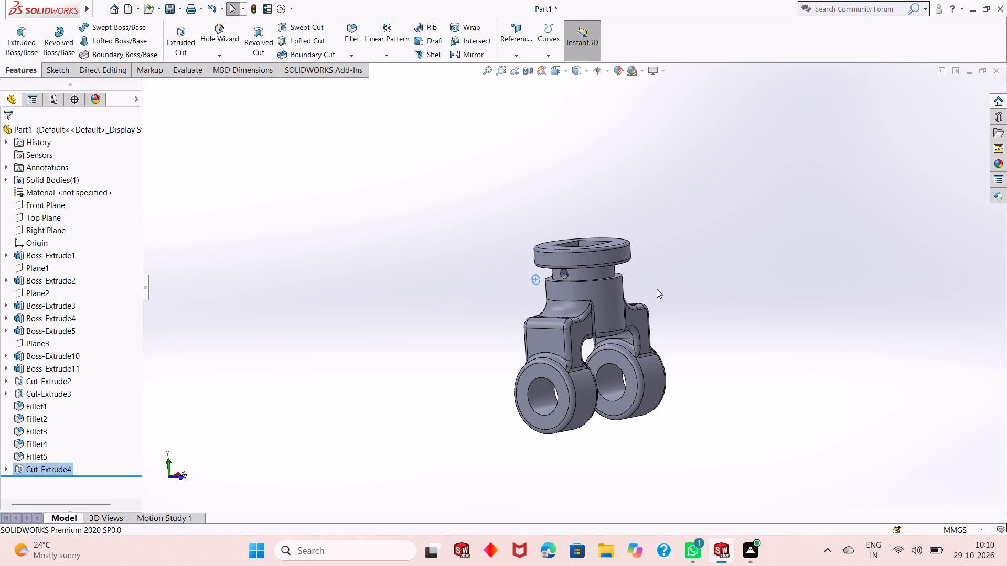
Examine the neck's cross hole and the overall part from several angles.
{"action": "left_click", "coordinate": [658, 289]}
{"action": "middle_click_drag", "start_coordinate": [707, 307], "coordinate": [738, 307]}
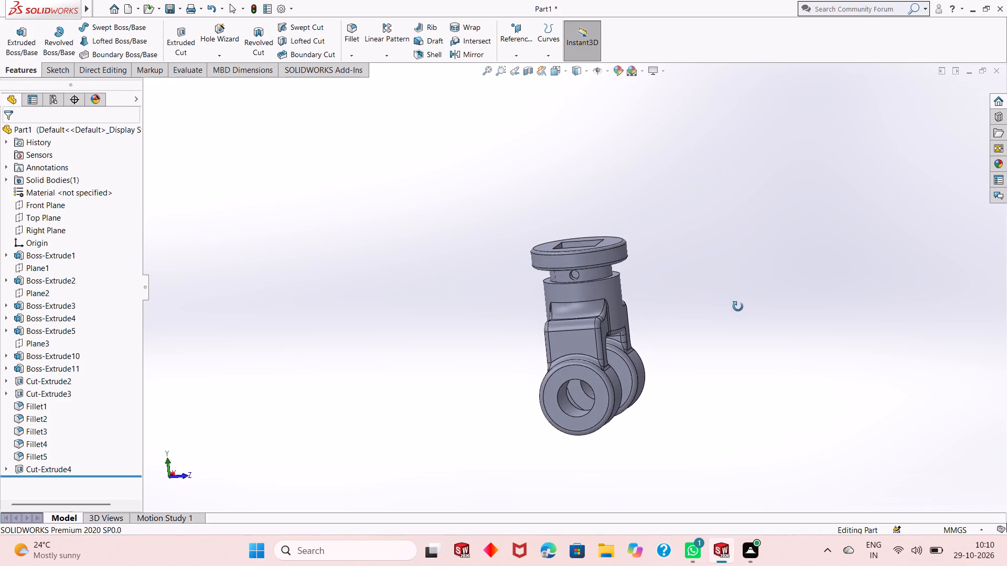
{"action": "middle_click_drag", "start_coordinate": [738, 307], "coordinate": [609, 312]}
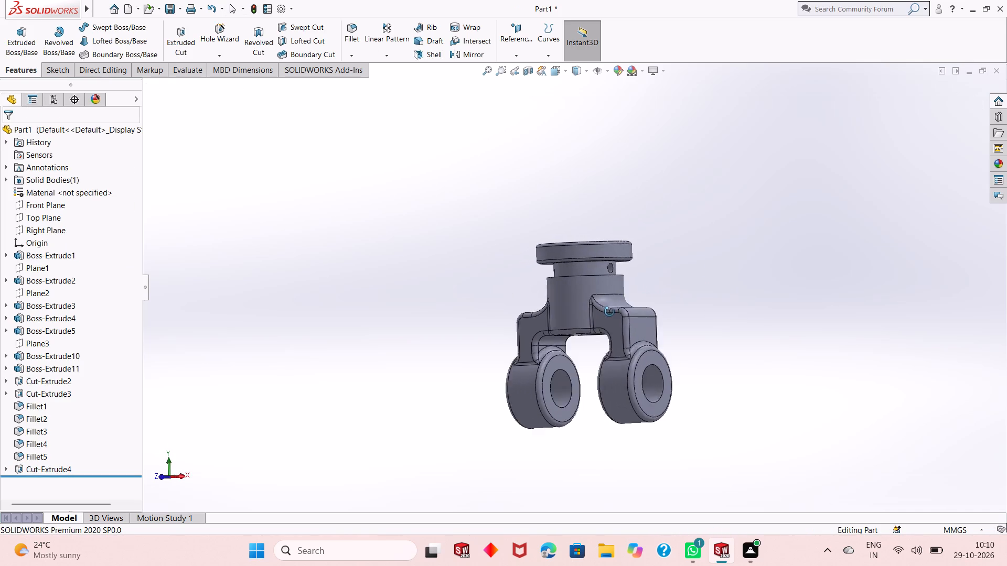
{"action": "middle_click_drag", "start_coordinate": [609, 312], "coordinate": [659, 330]}
{"action": "scroll", "coordinate": [605, 286], "scroll_direction": "down", "scroll_amount": 2}
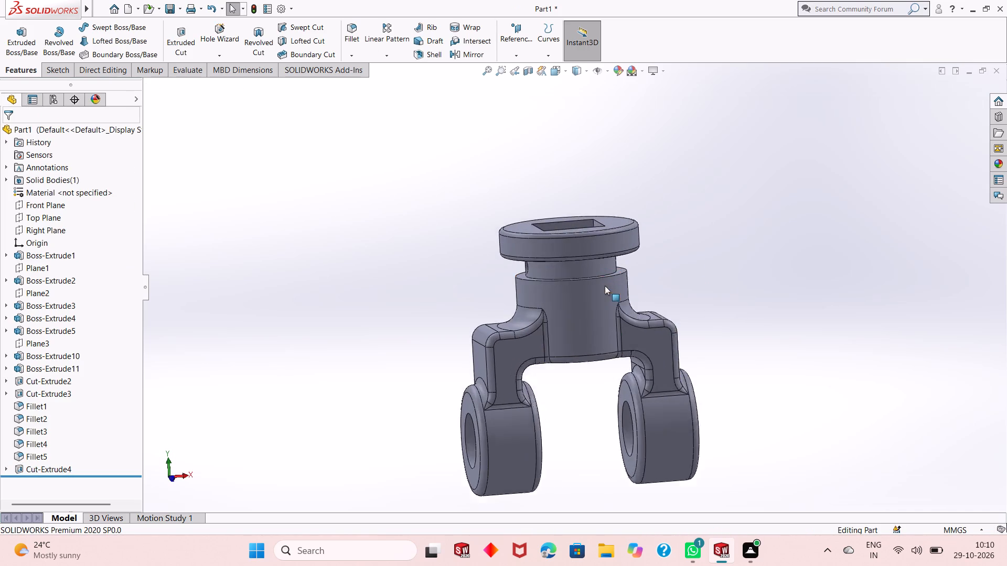
{"action": "scroll", "coordinate": [605, 286], "scroll_direction": "down", "scroll_amount": 1}
{"action": "scroll", "coordinate": [611, 339], "scroll_direction": "up", "scroll_amount": 2}
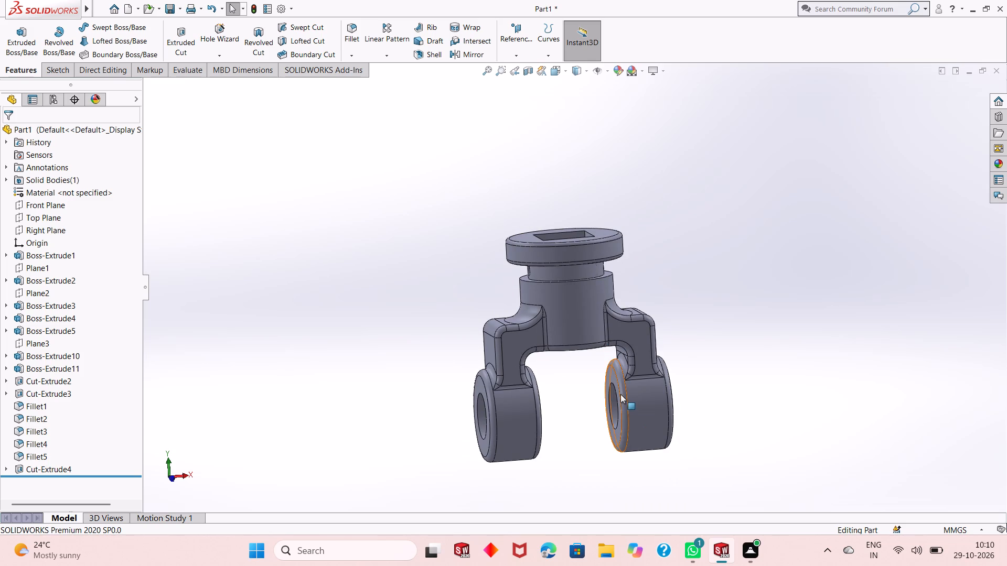
{"action": "scroll", "coordinate": [620, 394], "scroll_direction": "down", "scroll_amount": 1}
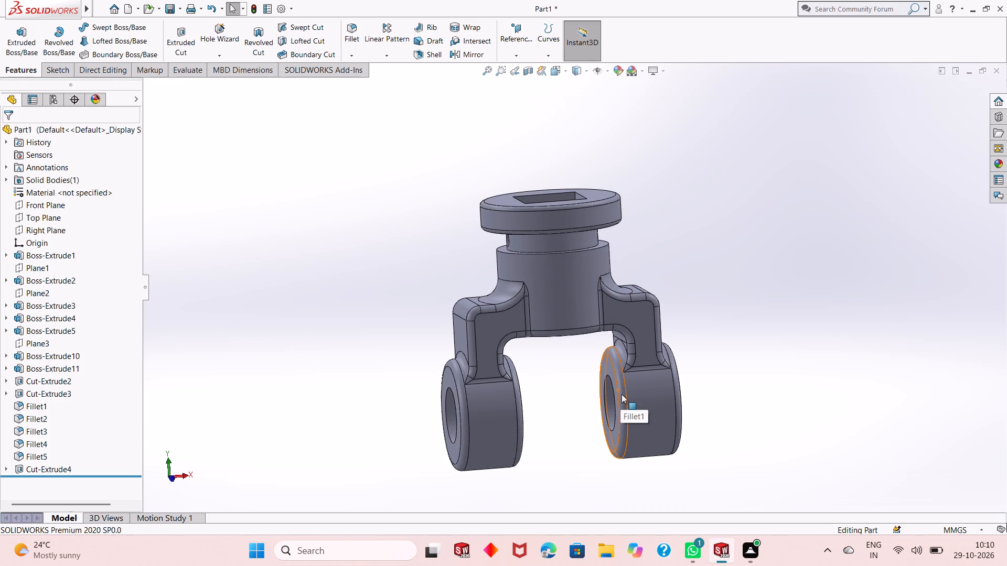
{"action": "scroll", "coordinate": [592, 325], "scroll_direction": "up", "scroll_amount": 1}
{"action": "middle_click_drag", "start_coordinate": [592, 324], "coordinate": [610, 325]}
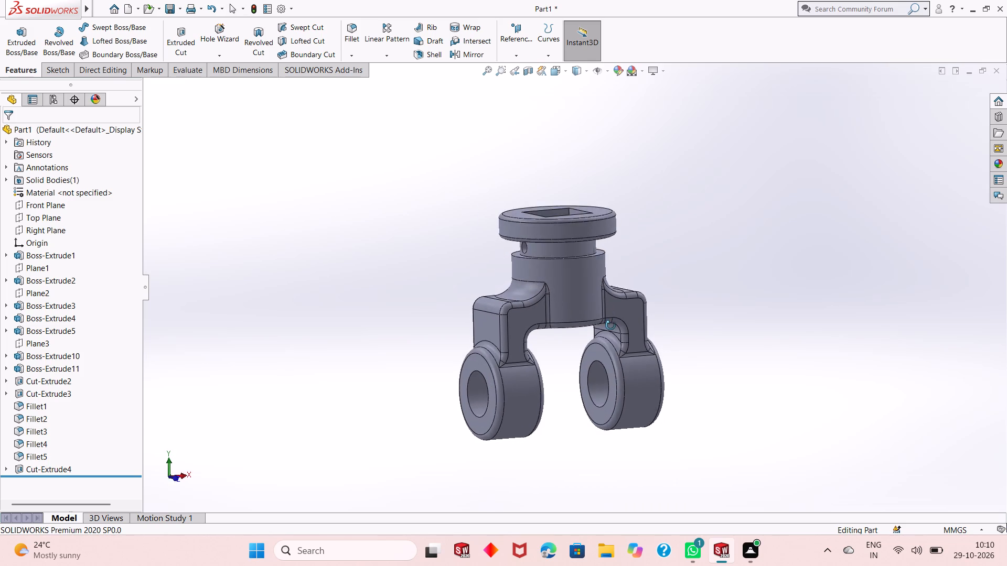
{"action": "middle_click_drag", "start_coordinate": [610, 325], "coordinate": [611, 341]}
{"action": "scroll", "coordinate": [612, 342], "scroll_direction": "up", "scroll_amount": 1}
{"action": "scroll", "coordinate": [596, 278], "scroll_direction": "down", "scroll_amount": 1}
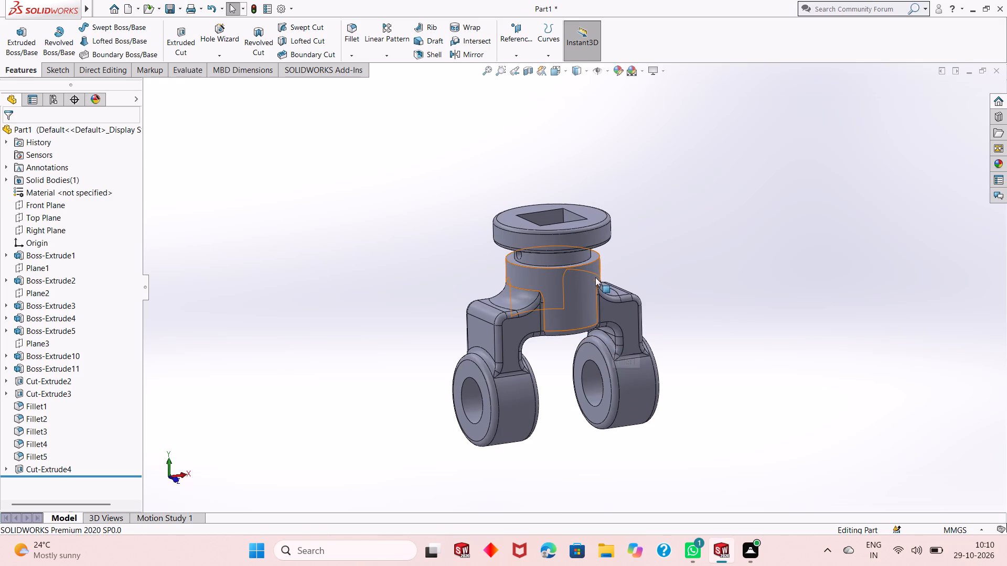
{"action": "scroll", "coordinate": [585, 342], "scroll_direction": "up", "scroll_amount": 1}
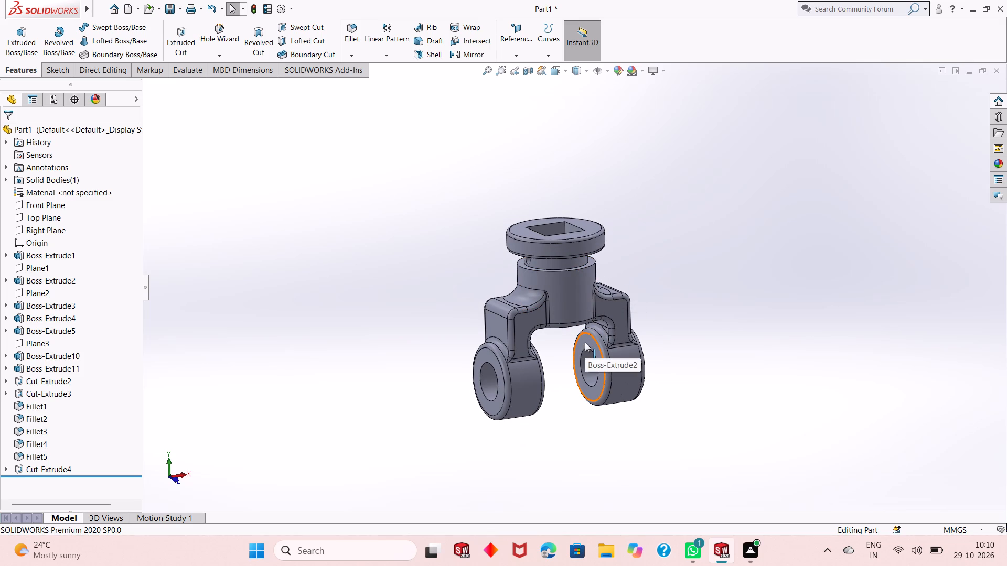
Change the whole part's colour to the standard light grey with a red value of 192.
{"action": "left_click", "coordinate": [614, 146]}
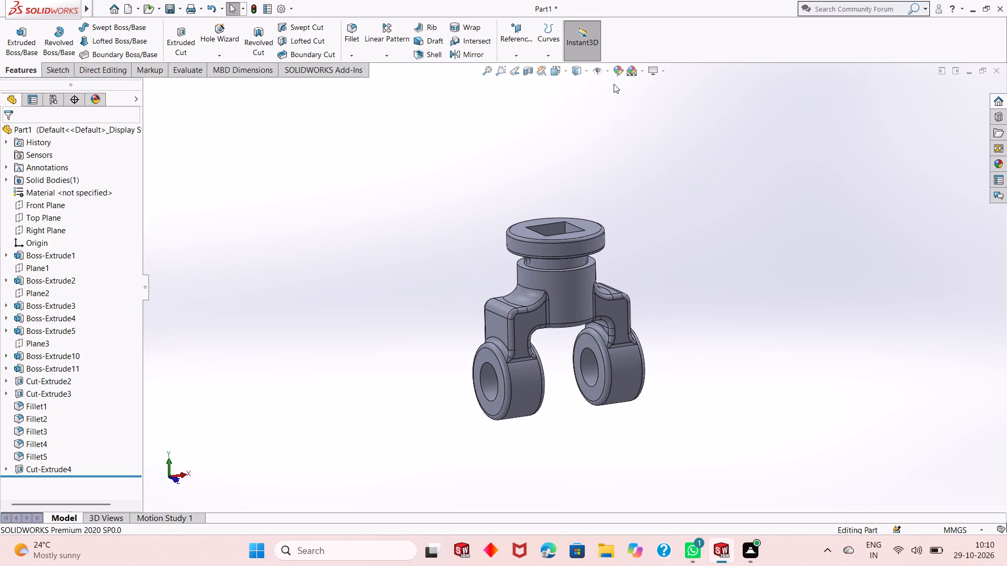
{"action": "left_click", "coordinate": [620, 74]}
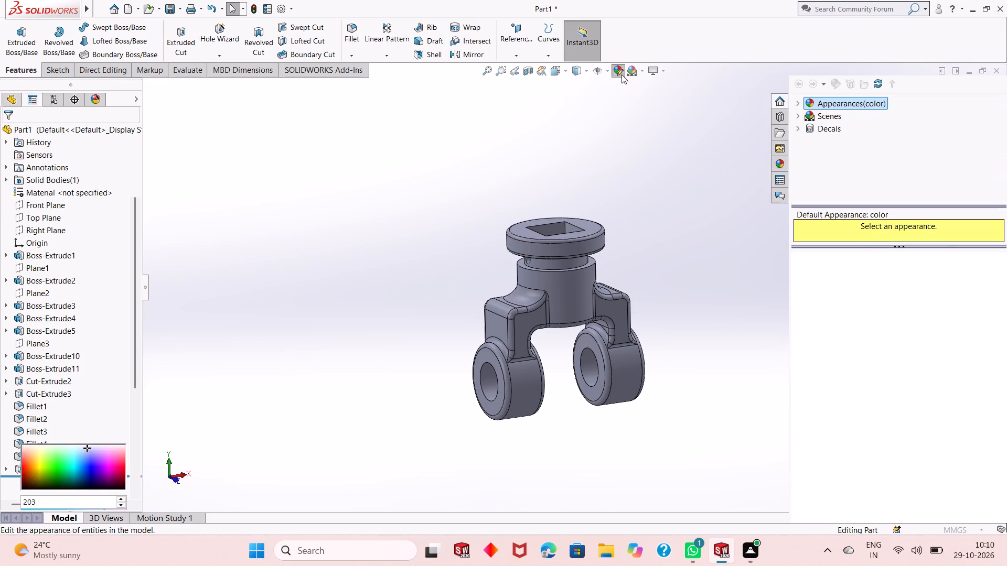
{"action": "left_click", "coordinate": [94, 391]}
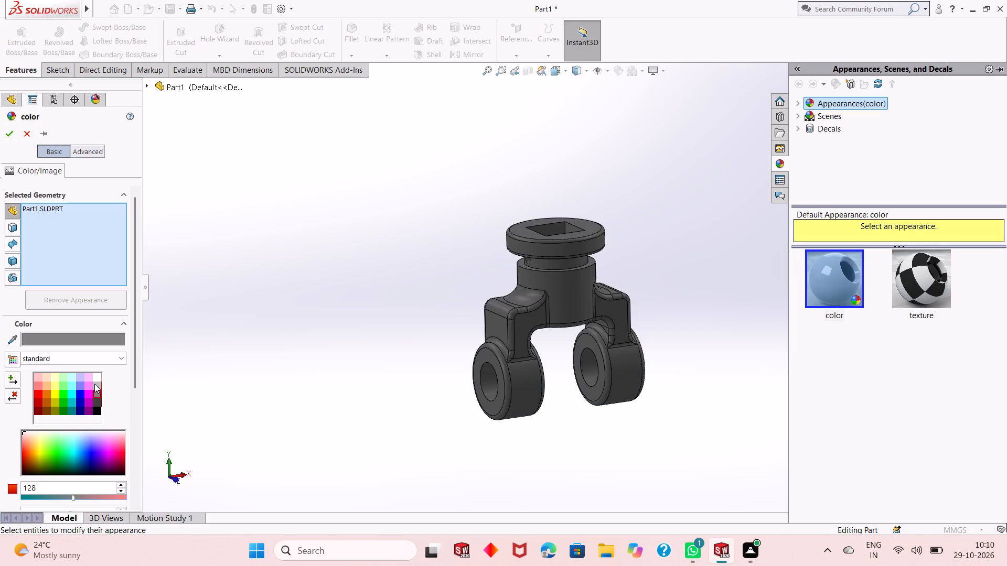
{"action": "left_click", "coordinate": [95, 382]}
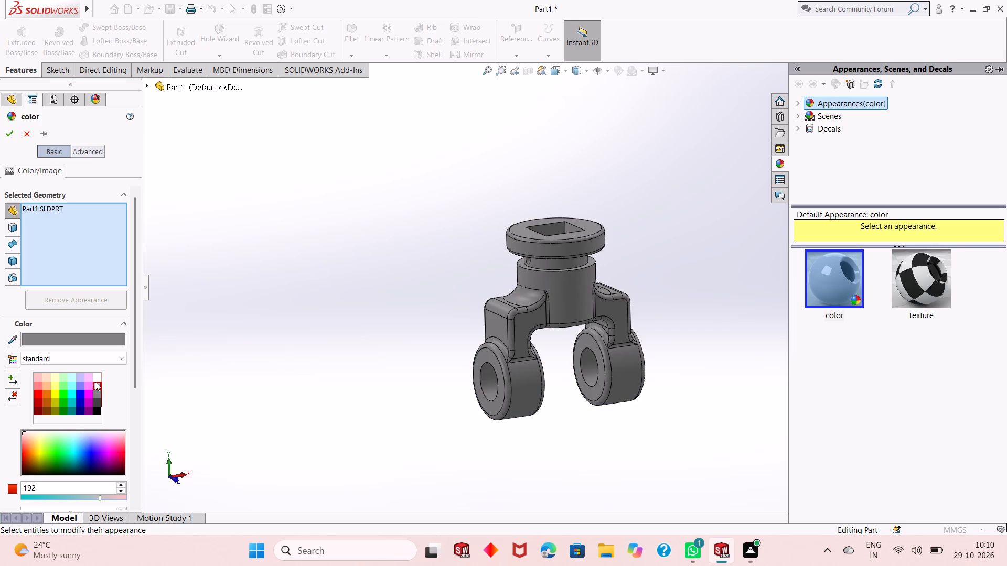
{"action": "left_click", "coordinate": [7, 136]}
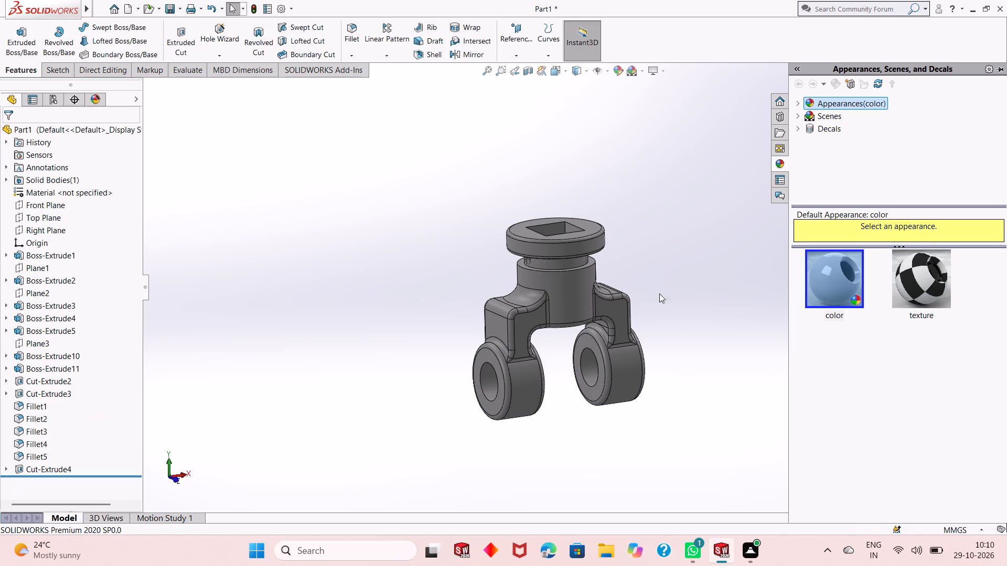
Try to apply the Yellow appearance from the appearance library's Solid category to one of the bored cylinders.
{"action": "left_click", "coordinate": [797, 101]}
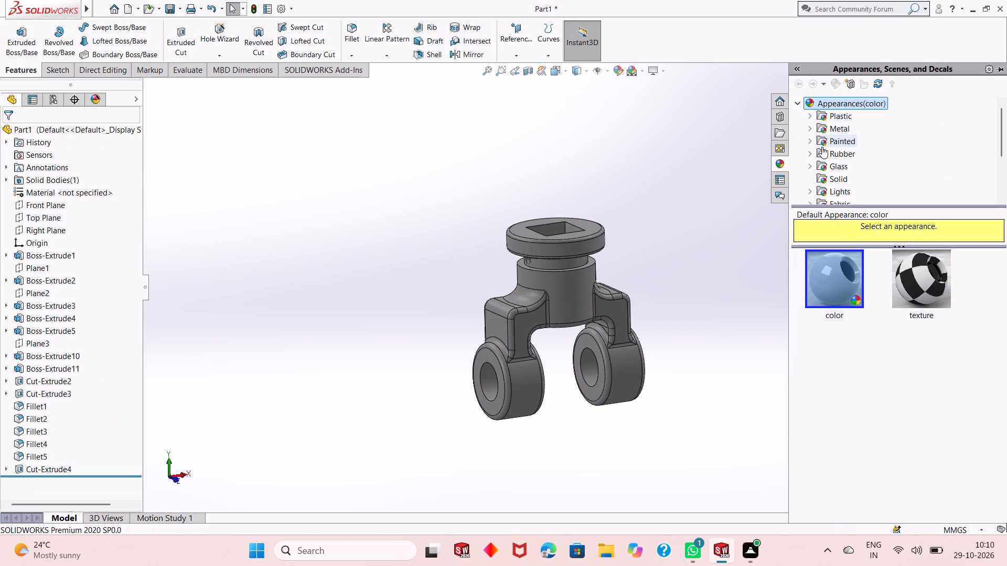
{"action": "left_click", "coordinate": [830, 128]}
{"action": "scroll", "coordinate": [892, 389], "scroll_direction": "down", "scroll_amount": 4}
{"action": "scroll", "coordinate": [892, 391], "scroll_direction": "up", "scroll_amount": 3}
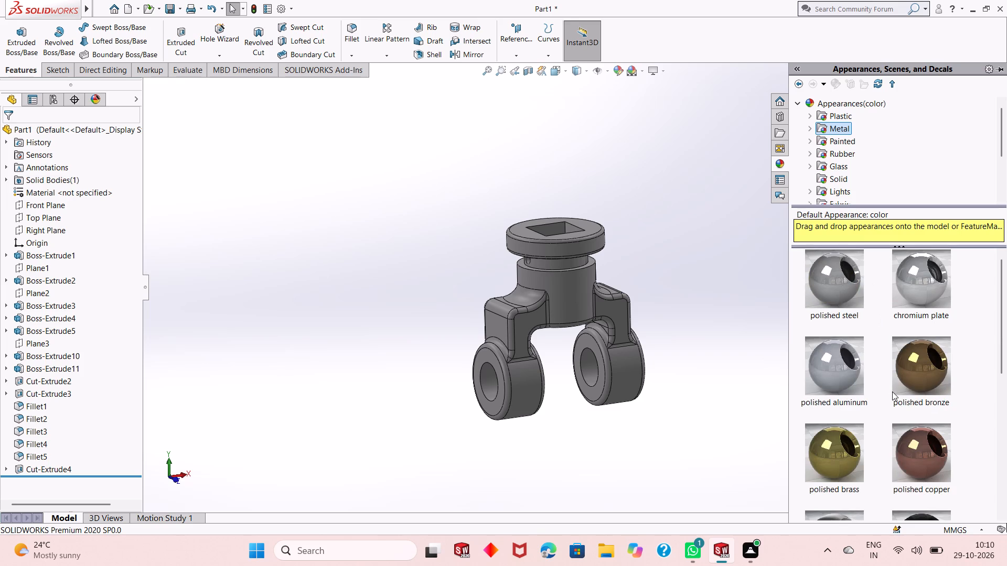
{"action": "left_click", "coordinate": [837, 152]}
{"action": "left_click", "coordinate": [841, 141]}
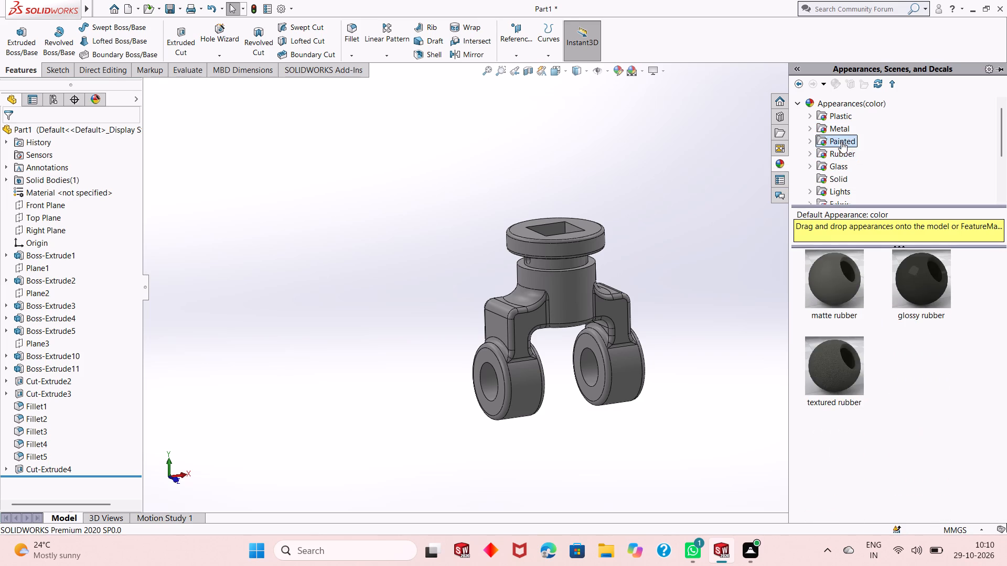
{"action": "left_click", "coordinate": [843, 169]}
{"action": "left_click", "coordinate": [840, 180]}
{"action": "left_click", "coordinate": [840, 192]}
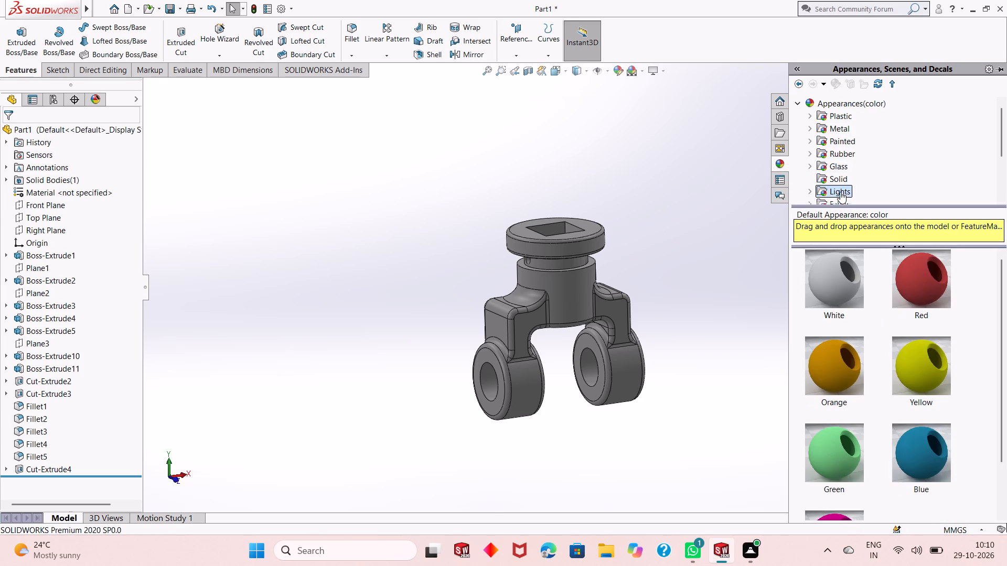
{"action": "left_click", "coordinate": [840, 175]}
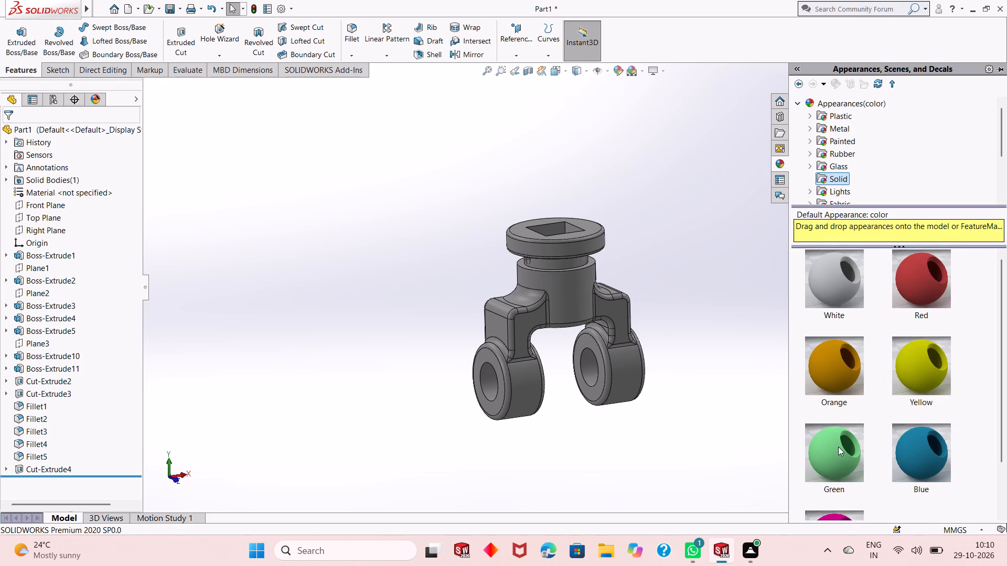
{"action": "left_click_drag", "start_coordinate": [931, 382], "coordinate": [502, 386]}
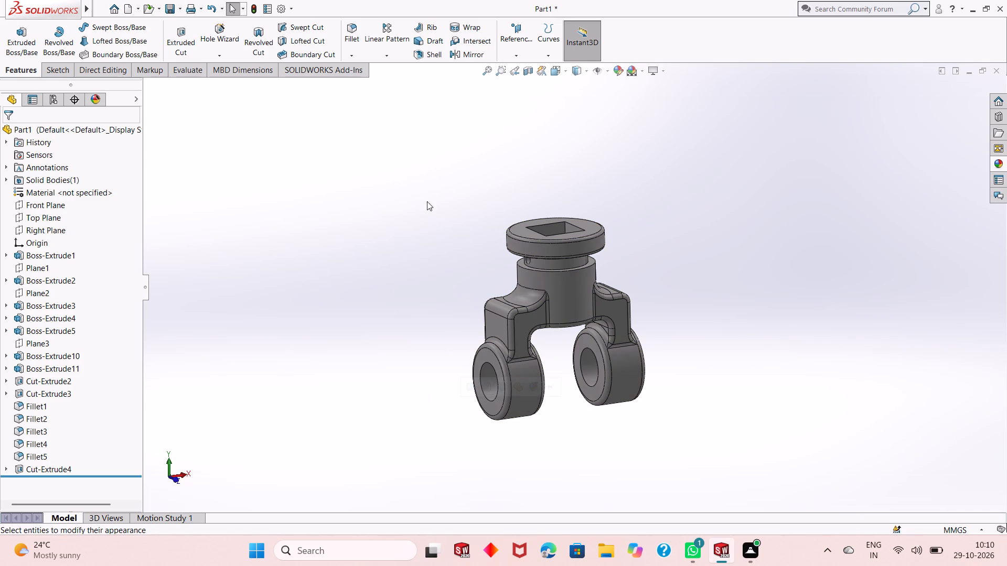
Give the two cylinder bores and the four walls of the square hole the standard light green colour.
{"action": "left_click", "coordinate": [486, 376]}
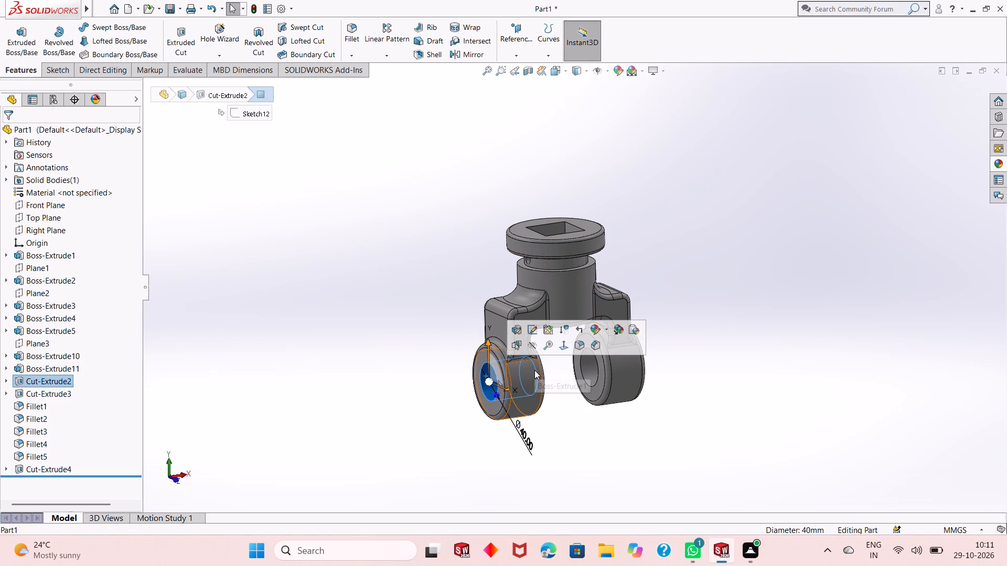
{"action": "left_click", "coordinate": [591, 368], "text": "ctrl"}
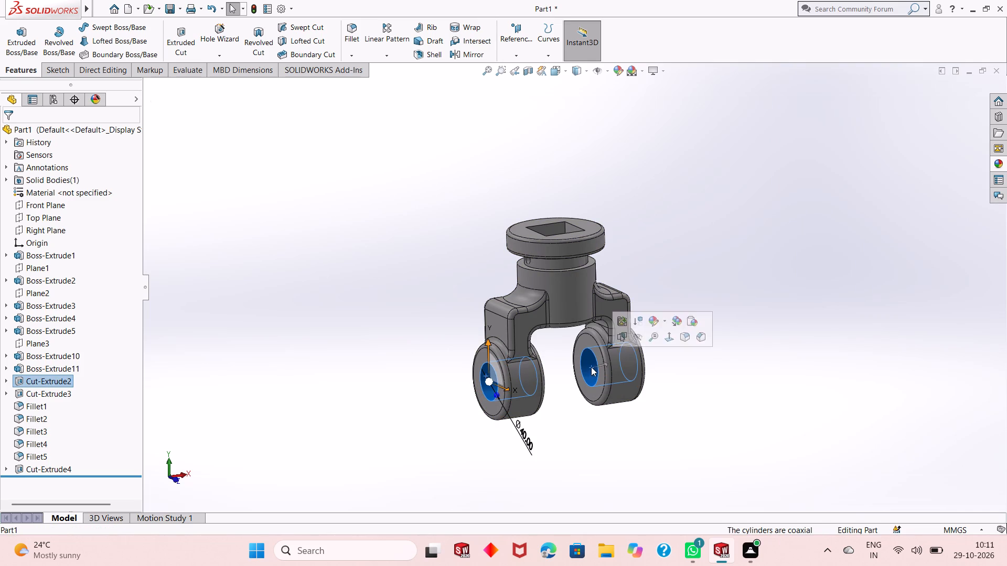
{"action": "scroll", "coordinate": [543, 291], "scroll_direction": "up", "scroll_amount": 1}
{"action": "middle_click_drag", "start_coordinate": [544, 300], "coordinate": [555, 383]}
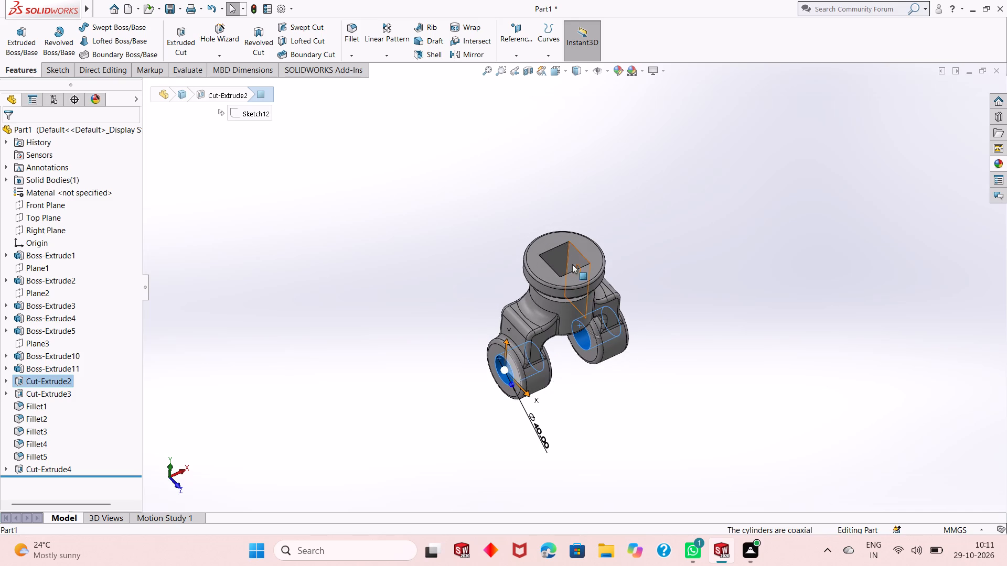
{"action": "left_click", "coordinate": [560, 251], "text": "ctrl"}
{"action": "left_click", "coordinate": [575, 258], "text": "ctrl"}
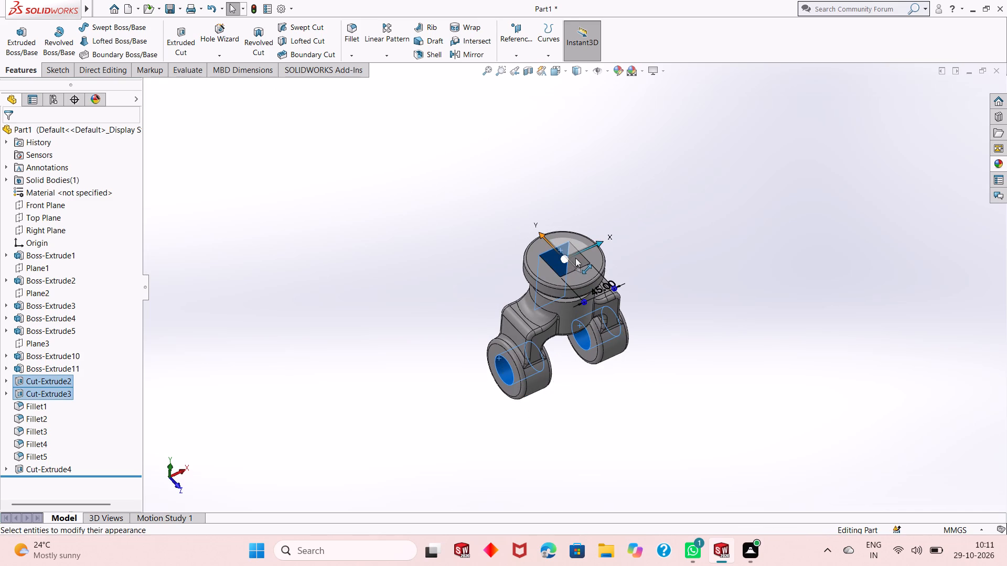
{"action": "left_click", "coordinate": [580, 262], "text": "ctrl"}
{"action": "middle_click_drag", "start_coordinate": [579, 254], "coordinate": [579, 419]}
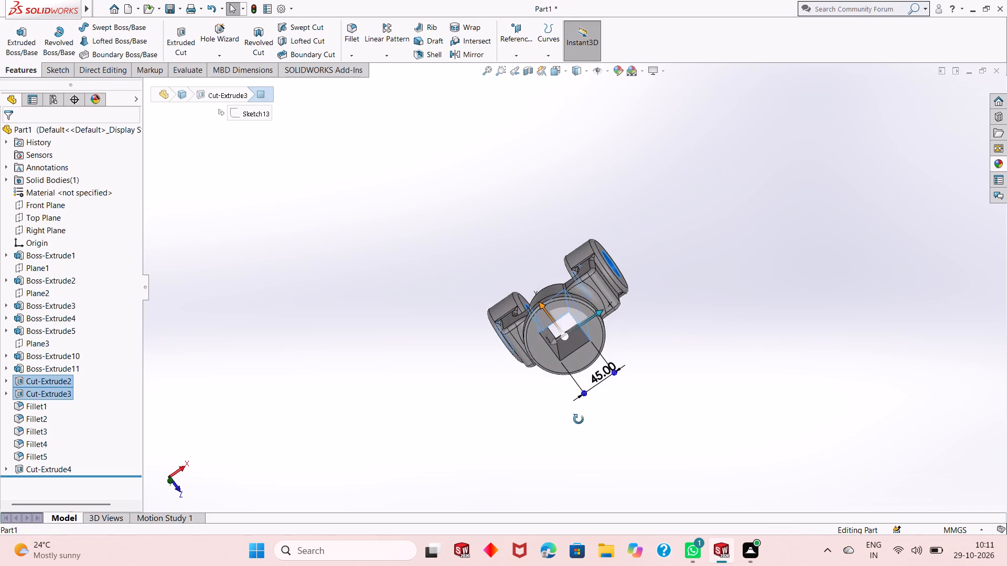
{"action": "middle_click_drag", "start_coordinate": [579, 419], "coordinate": [579, 427]}
{"action": "left_click", "coordinate": [569, 351], "text": "ctrl"}
{"action": "left_click", "coordinate": [555, 351], "text": "ctrl"}
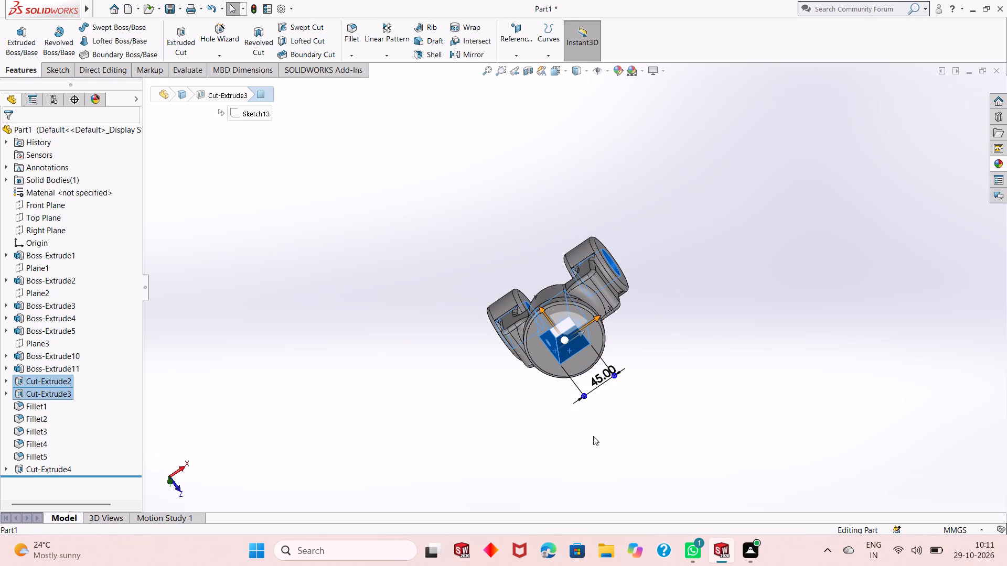
{"action": "middle_click_drag", "start_coordinate": [593, 415], "coordinate": [587, 223]}
{"action": "scroll", "coordinate": [587, 225], "scroll_direction": "up", "scroll_amount": 1}
{"action": "middle_click_drag", "start_coordinate": [576, 370], "coordinate": [576, 371]}
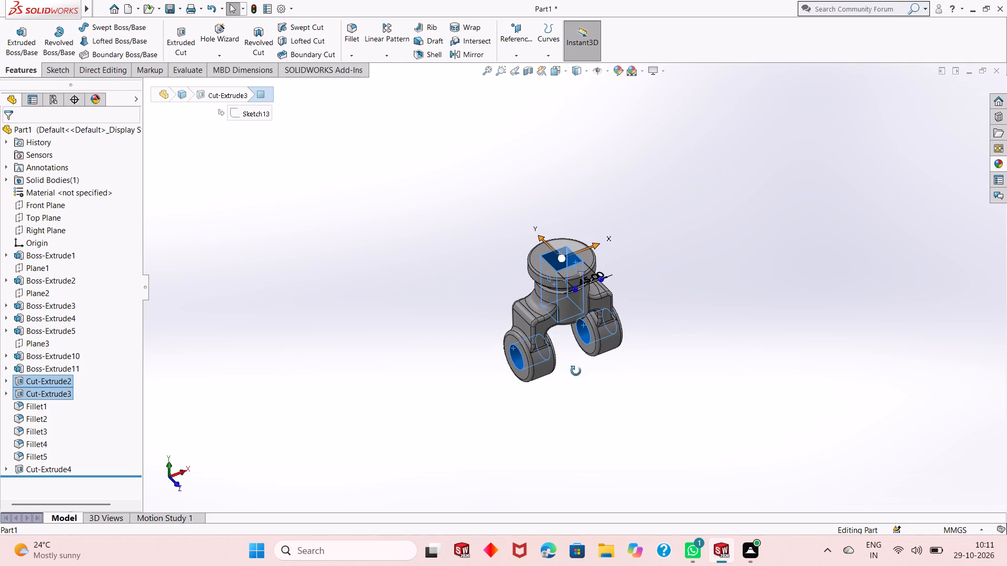
{"action": "middle_click_drag", "start_coordinate": [576, 371], "coordinate": [571, 308]}
{"action": "scroll", "coordinate": [571, 306], "scroll_direction": "down", "scroll_amount": 2}
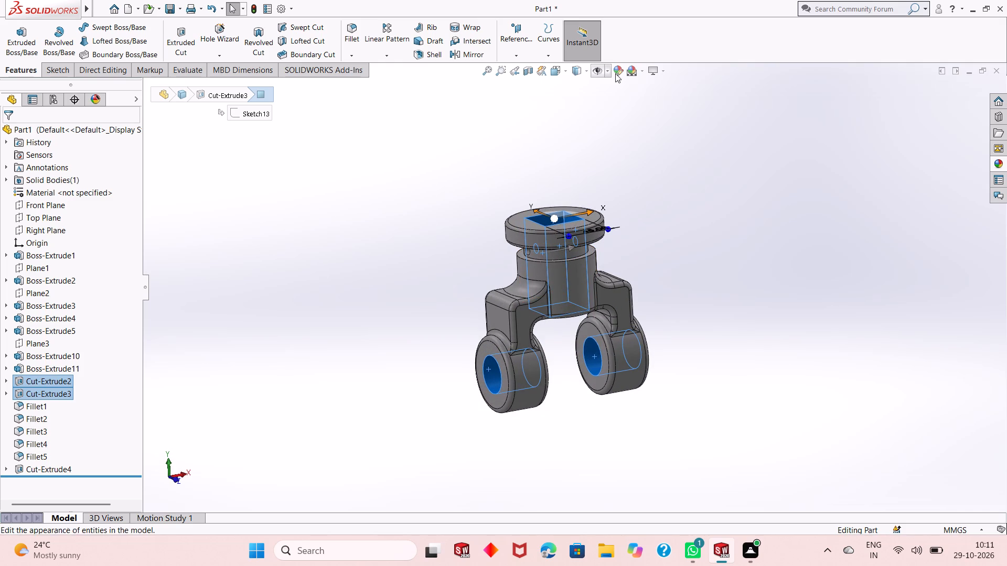
{"action": "left_click", "coordinate": [616, 73]}
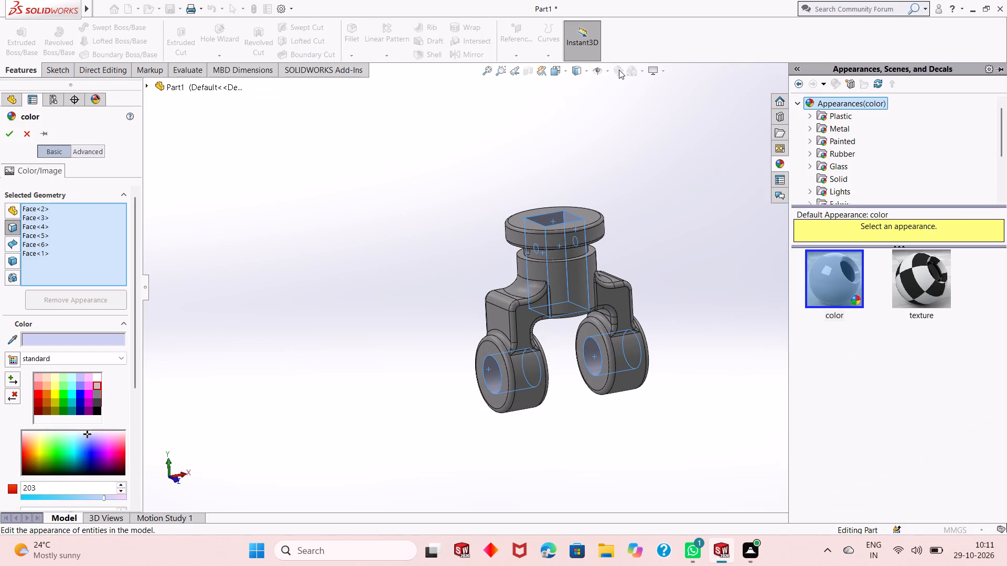
{"action": "left_click", "coordinate": [59, 385]}
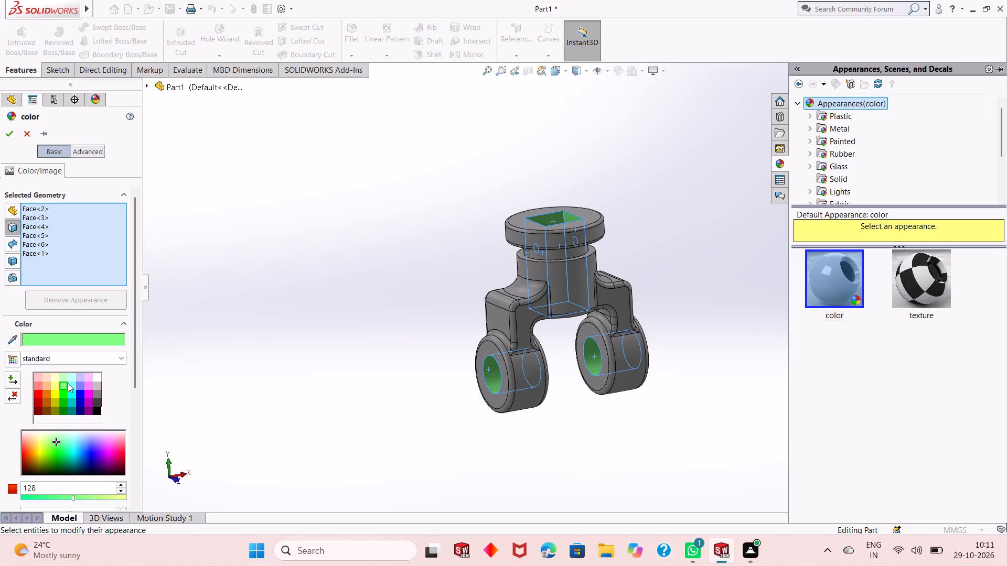
Change the colour of the selected bore and square-hole faces to a saturated greenish yellow with a red value of 222.
{"action": "left_click", "coordinate": [48, 446]}
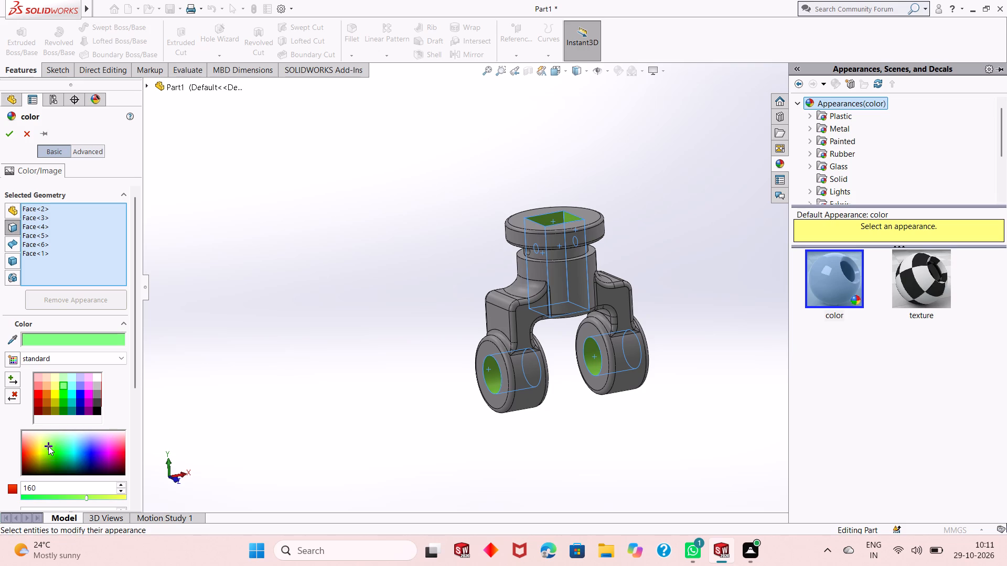
{"action": "left_click", "coordinate": [44, 438]}
{"action": "left_click", "coordinate": [48, 448]}
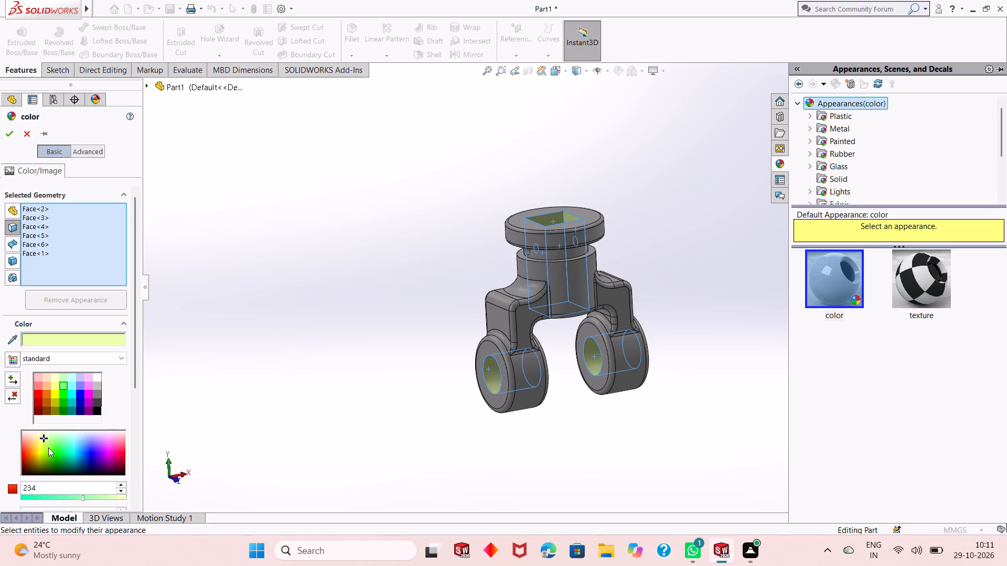
{"action": "left_click", "coordinate": [54, 443]}
{"action": "left_click", "coordinate": [46, 445]}
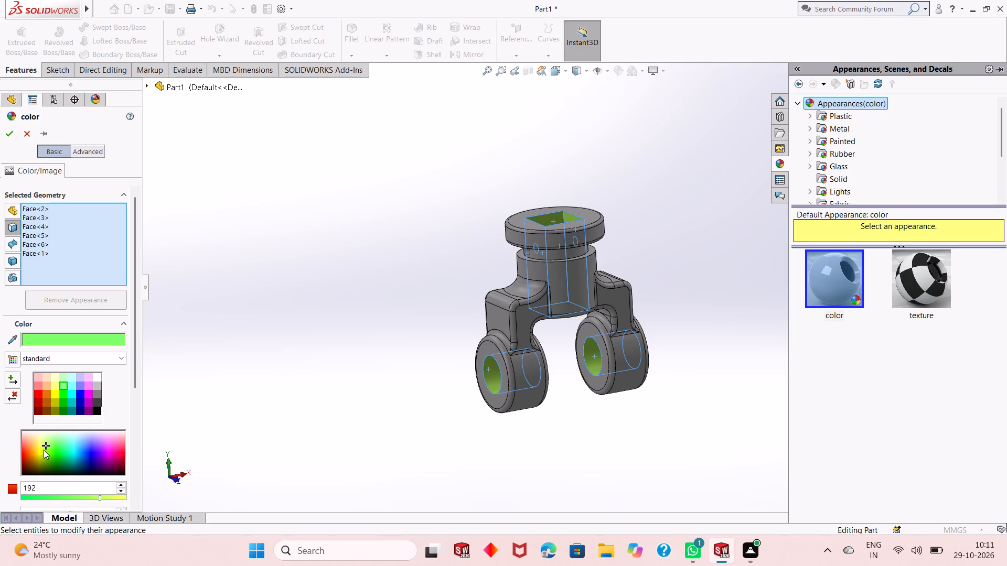
{"action": "left_click", "coordinate": [44, 458]}
{"action": "left_click", "coordinate": [46, 461]}
{"action": "middle_click_drag", "start_coordinate": [474, 416], "coordinate": [491, 412]}
{"action": "scroll", "coordinate": [566, 355], "scroll_direction": "down", "scroll_amount": 5}
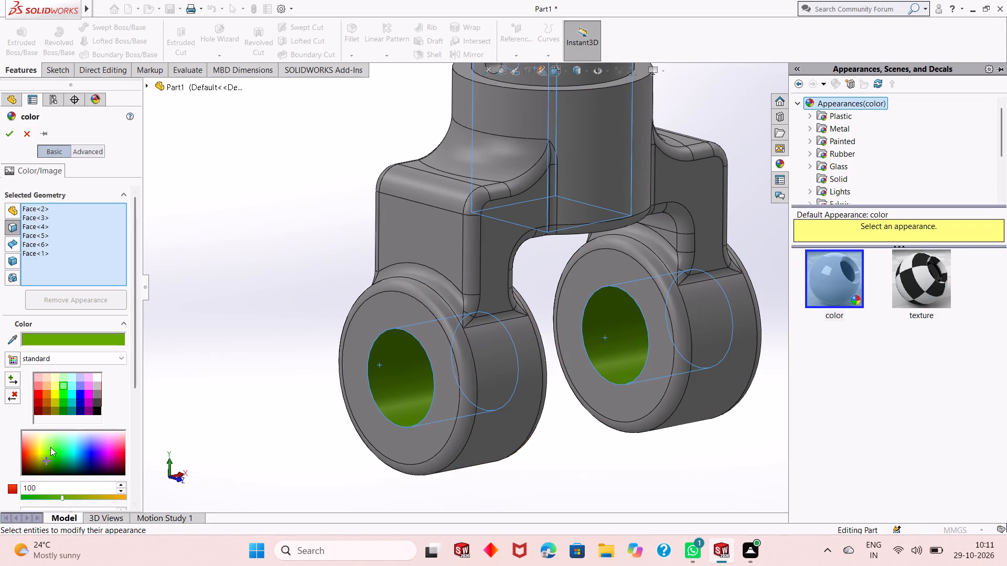
{"action": "left_click", "coordinate": [50, 447]}
{"action": "left_click", "coordinate": [48, 448]}
{"action": "double_click", "coordinate": [46, 454]}
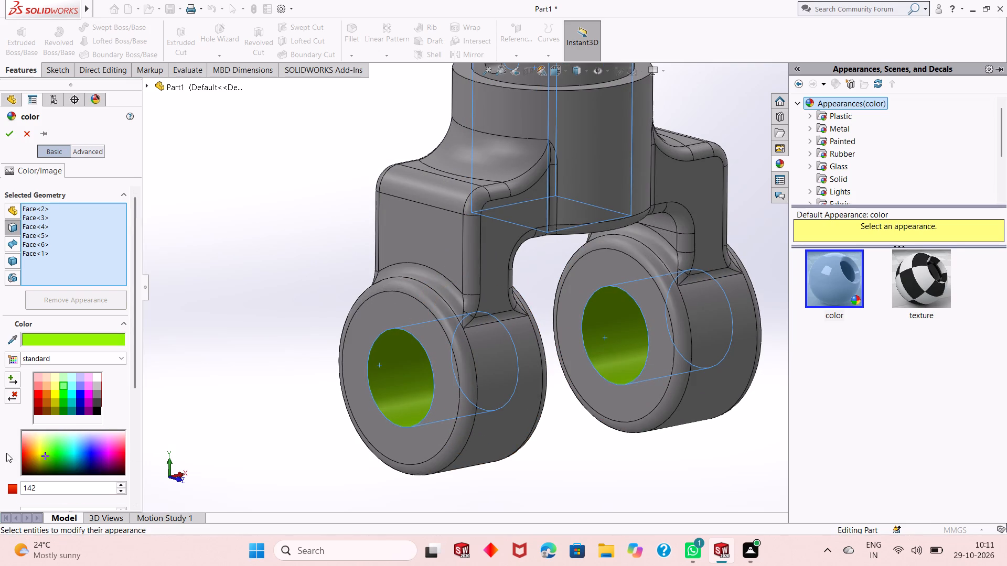
{"action": "left_click", "coordinate": [40, 441]}
{"action": "left_click", "coordinate": [44, 453]}
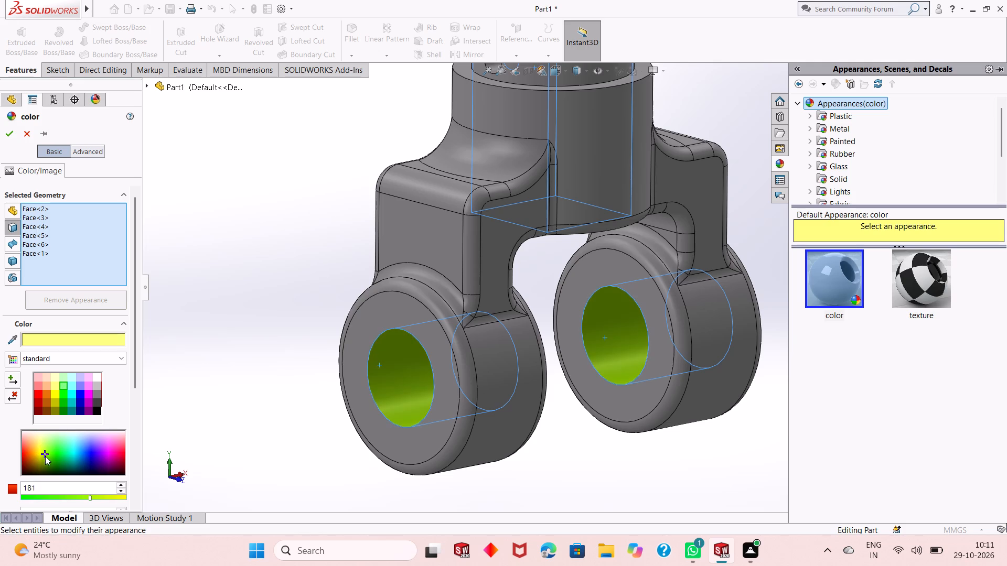
{"action": "left_click", "coordinate": [41, 454]}
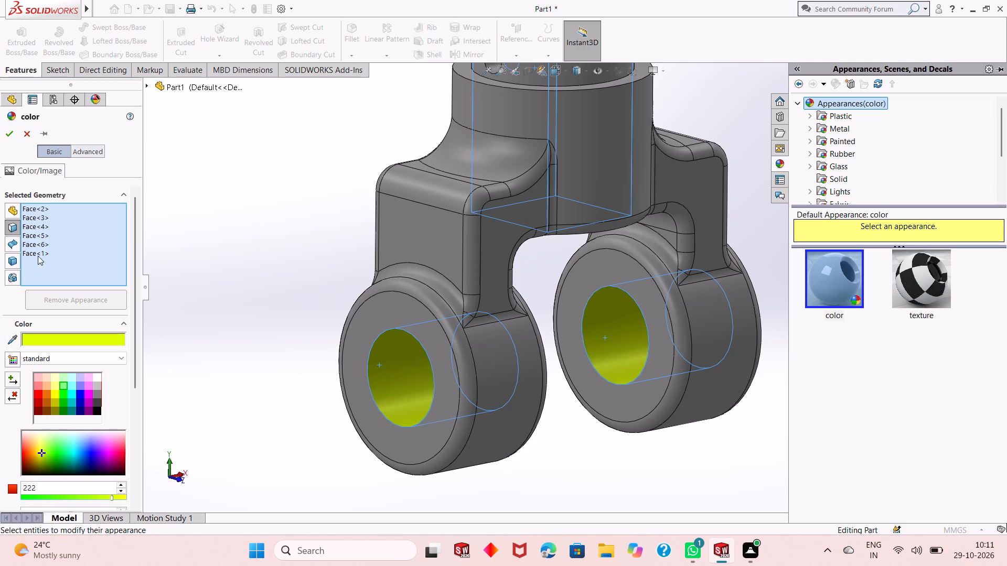
{"action": "left_click", "coordinate": [10, 138]}
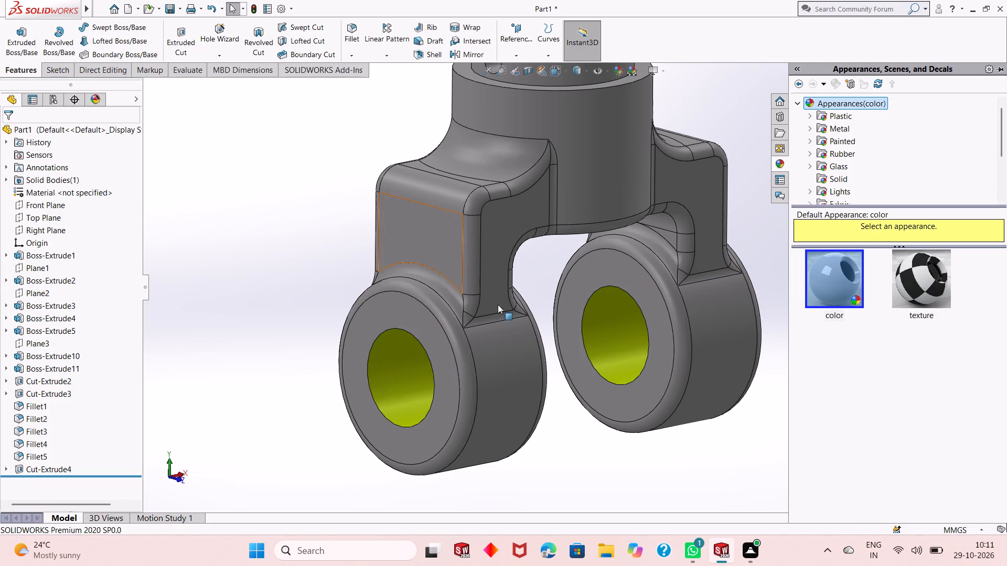
Examine the coloured bores and square hole on the whole part from several angles.
{"action": "scroll", "coordinate": [556, 335], "scroll_direction": "up", "scroll_amount": 4}
{"action": "middle_click_drag", "start_coordinate": [564, 262], "coordinate": [564, 291]}
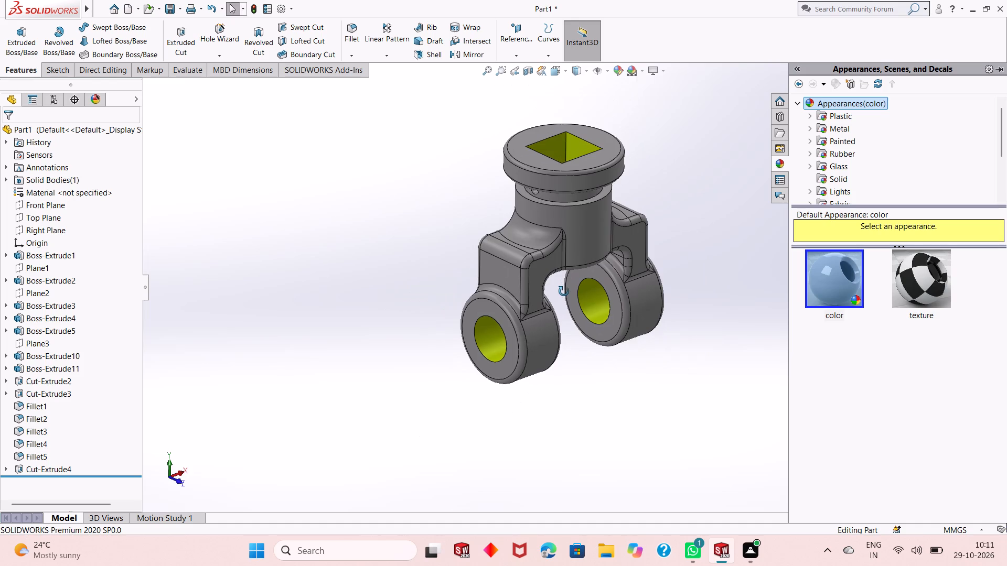
{"action": "middle_click_drag", "start_coordinate": [564, 291], "coordinate": [543, 288]}
{"action": "left_click", "coordinate": [706, 233]}
{"action": "scroll", "coordinate": [577, 302], "scroll_direction": "up", "scroll_amount": 1}
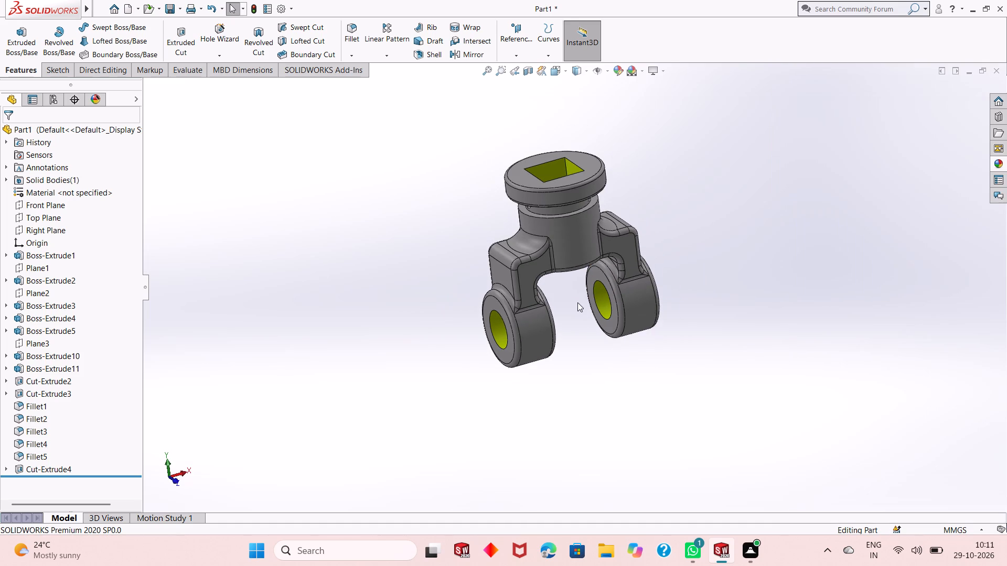
{"action": "scroll", "coordinate": [574, 259], "scroll_direction": "down", "scroll_amount": 1}
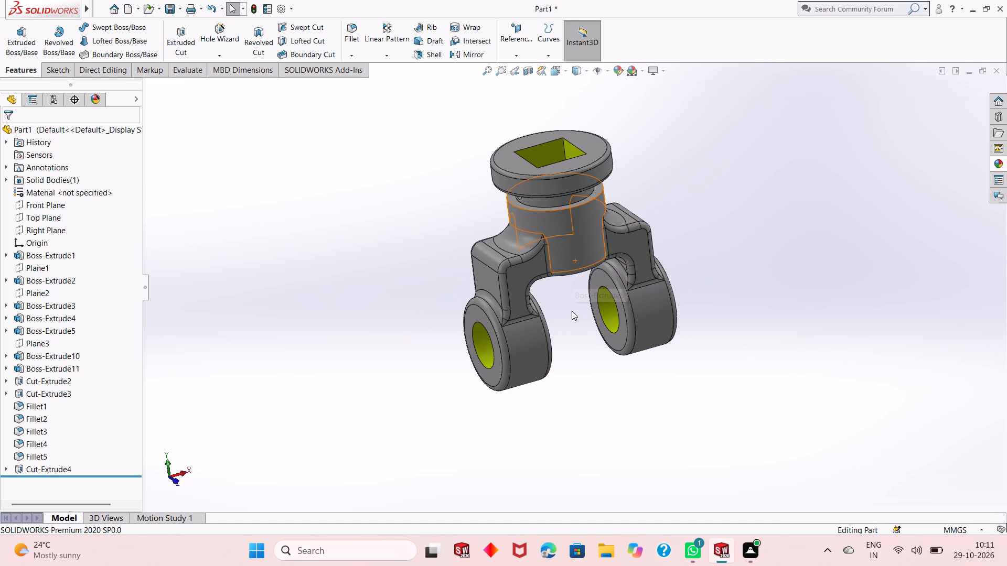
{"action": "middle_click_drag", "start_coordinate": [586, 338], "coordinate": [599, 336]}
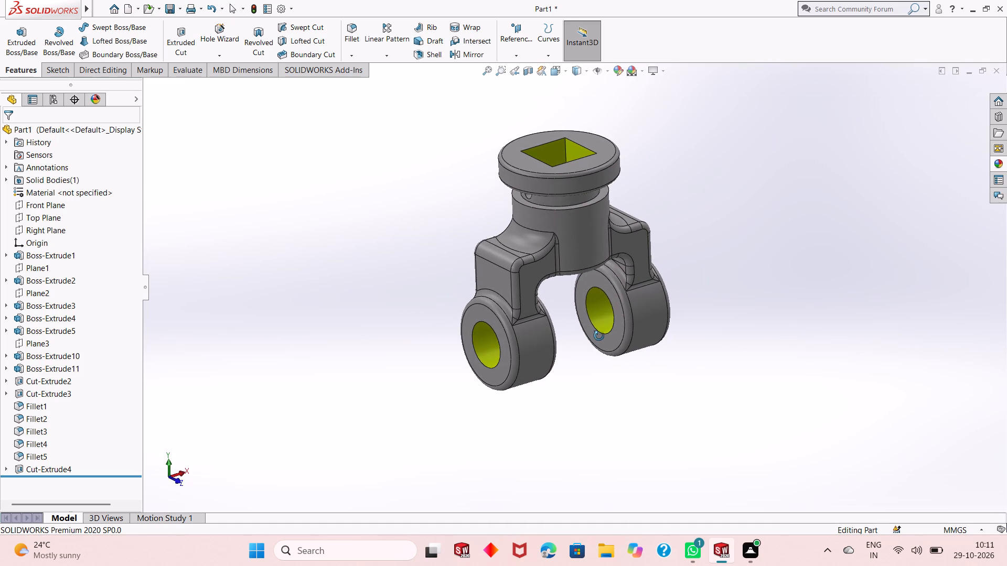
{"action": "middle_click_drag", "start_coordinate": [599, 336], "coordinate": [599, 335]}
{"action": "scroll", "coordinate": [591, 330], "scroll_direction": "up", "scroll_amount": 1}
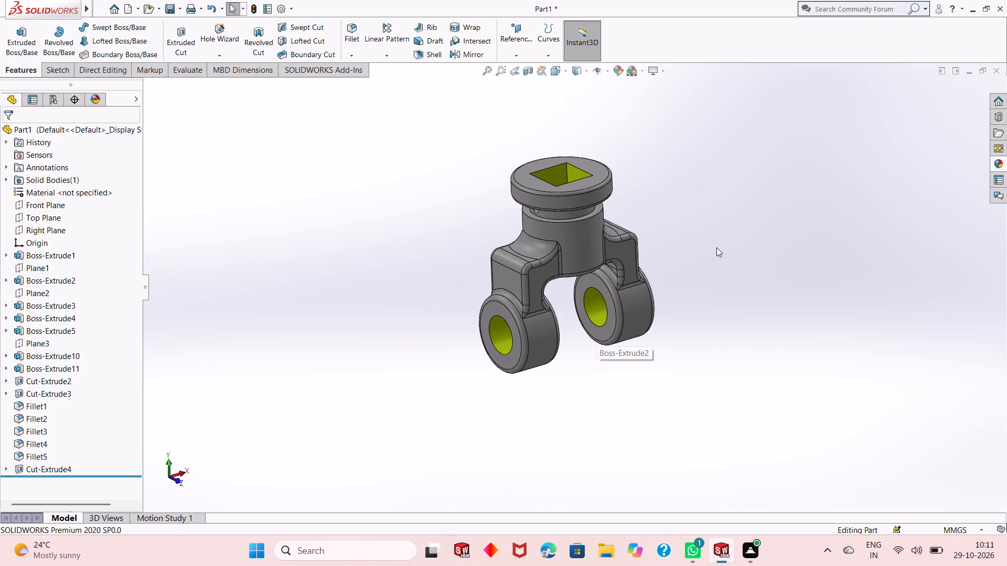
Start saving the part as a new file.
{"action": "key", "text": "ctrl+s"}
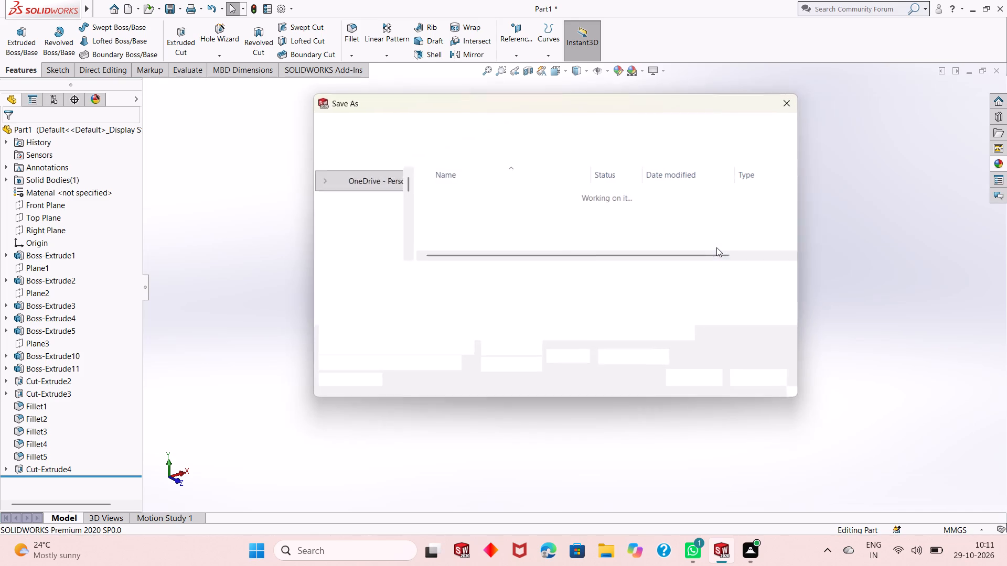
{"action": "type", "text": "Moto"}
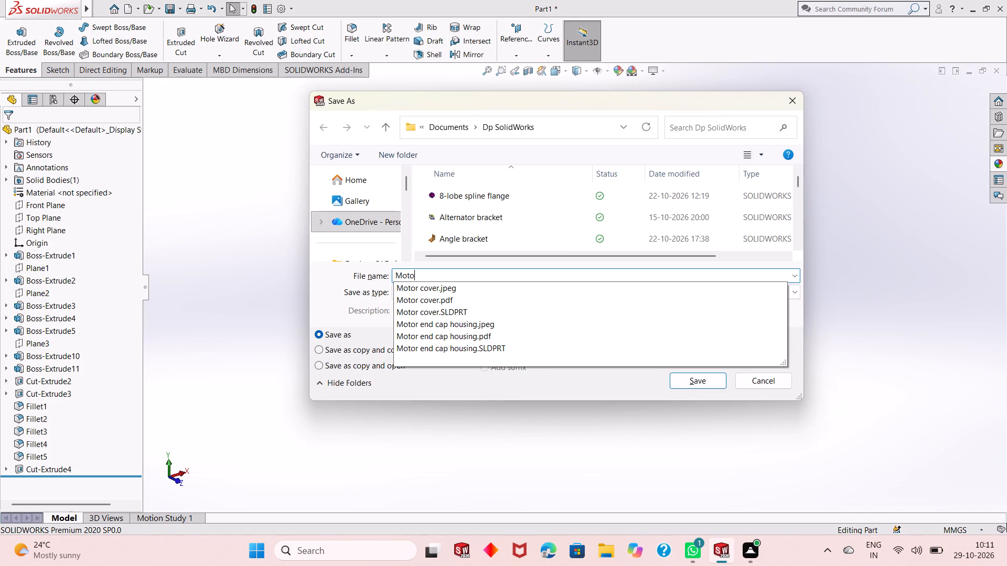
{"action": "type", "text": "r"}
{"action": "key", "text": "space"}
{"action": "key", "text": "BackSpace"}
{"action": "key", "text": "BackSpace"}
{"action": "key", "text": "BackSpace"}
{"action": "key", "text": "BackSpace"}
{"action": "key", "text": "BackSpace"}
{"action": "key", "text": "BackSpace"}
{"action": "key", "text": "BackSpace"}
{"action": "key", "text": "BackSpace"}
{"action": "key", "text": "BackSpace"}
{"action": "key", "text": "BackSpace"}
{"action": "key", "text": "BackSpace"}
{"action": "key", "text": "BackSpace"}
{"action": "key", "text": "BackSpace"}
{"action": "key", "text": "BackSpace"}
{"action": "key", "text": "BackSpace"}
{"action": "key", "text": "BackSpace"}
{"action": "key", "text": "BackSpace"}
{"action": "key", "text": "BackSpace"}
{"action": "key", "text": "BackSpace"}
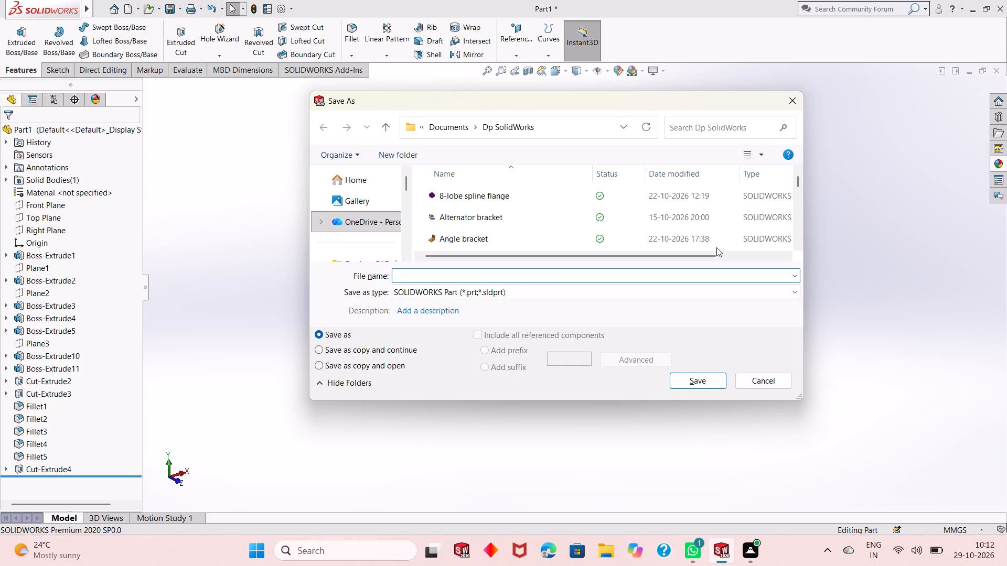
Name the part file "Cardan york fork" and save it as a SOLIDWORKS part in the Dp SolidWorks folder.
{"action": "type", "text": "Cardan"}
{"action": "key", "text": "space"}
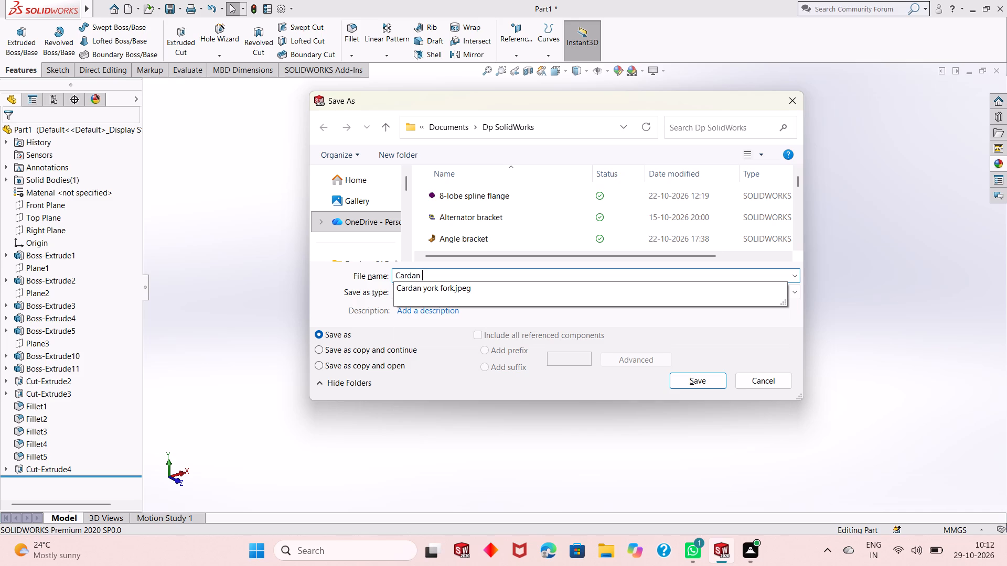
{"action": "type", "text": "york"}
{"action": "key", "text": "space"}
{"action": "type", "text": "fork"}
{"action": "key", "text": "Return"}
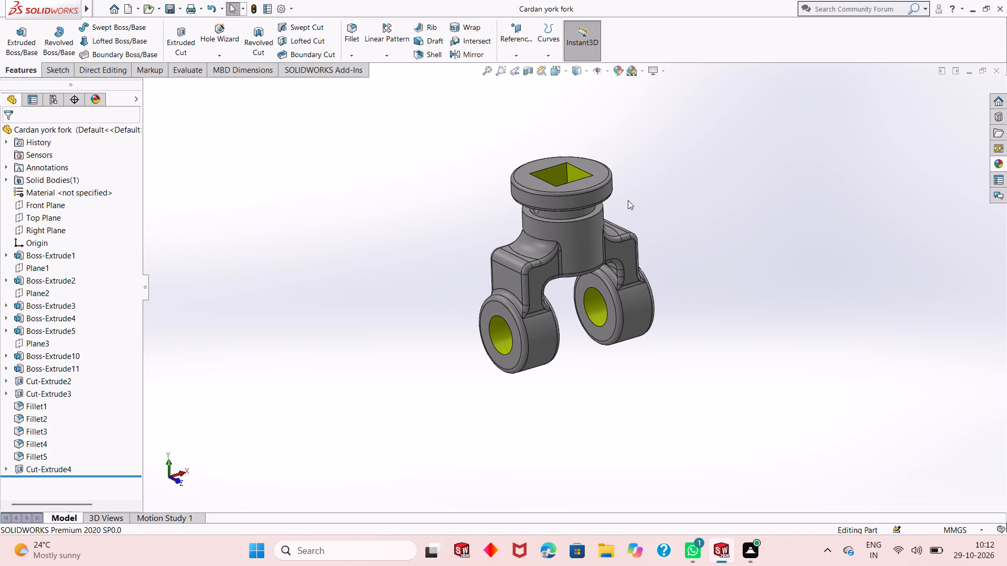
Save a PDF version (Adobe Portable Document Format) of the part in the Dp SolidWorks folder under the same file name.
{"action": "left_click", "coordinate": [179, 6]}
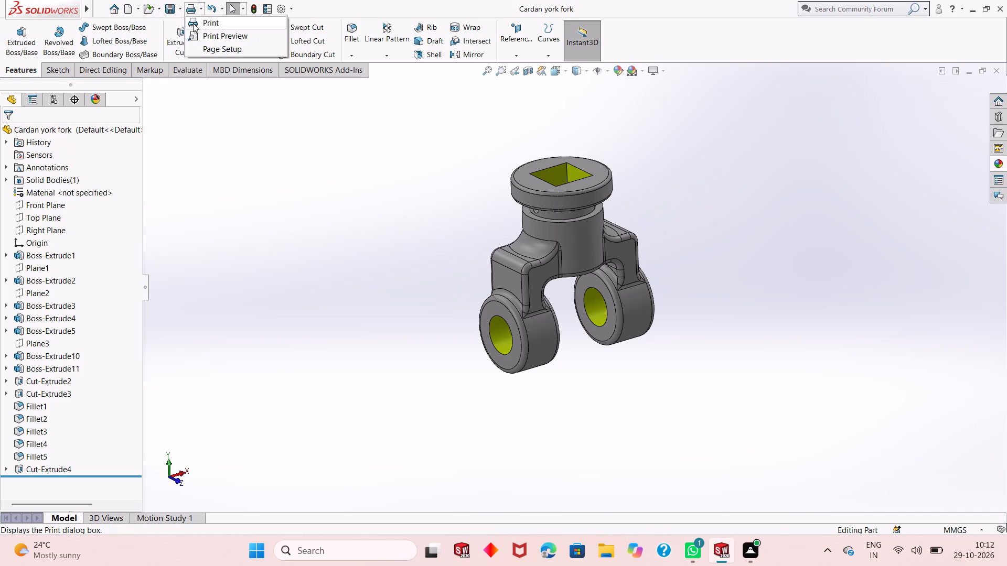
{"action": "left_click", "coordinate": [188, 34]}
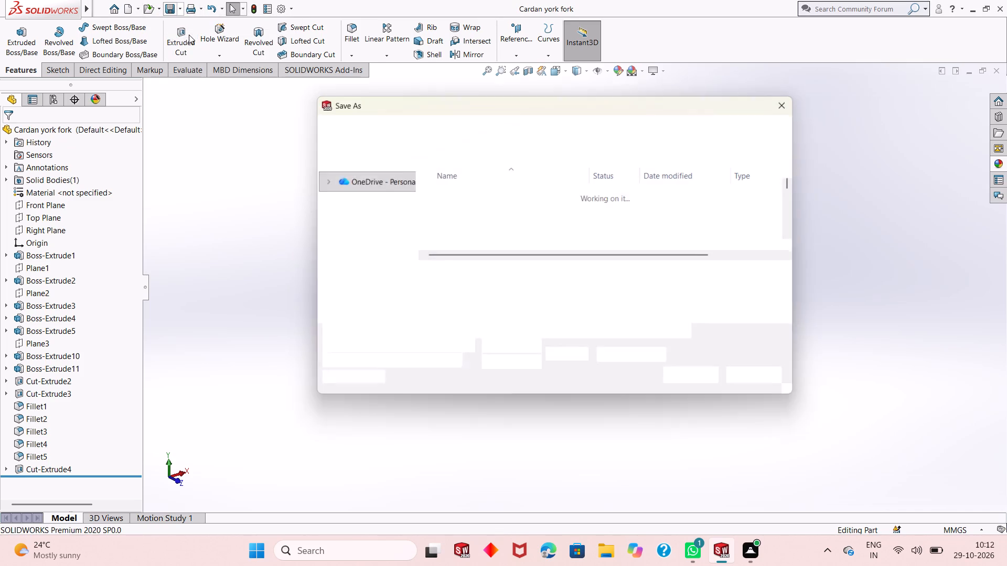
{"action": "left_click", "coordinate": [583, 296]}
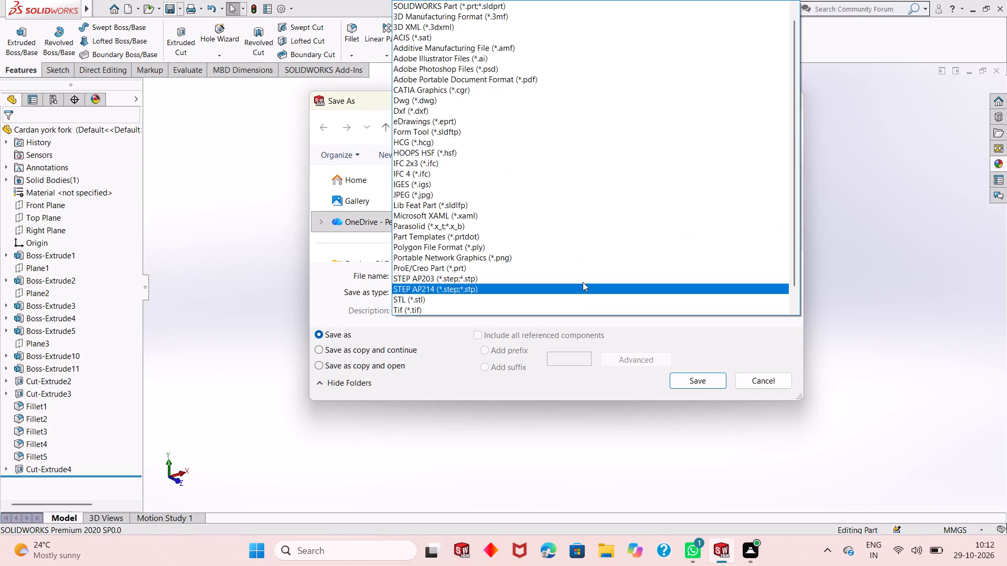
{"action": "left_click", "coordinate": [555, 77]}
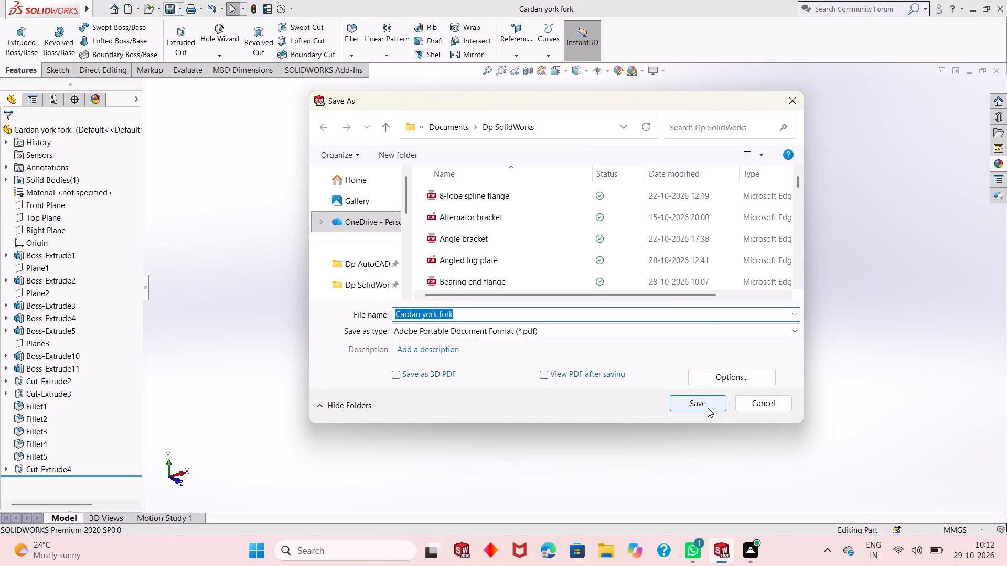
{"action": "left_click", "coordinate": [706, 408]}
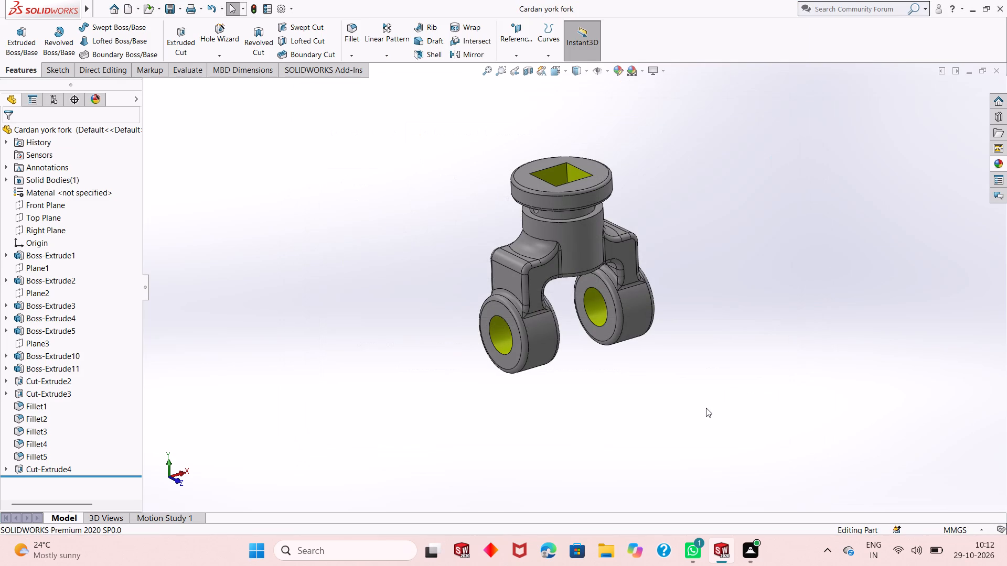